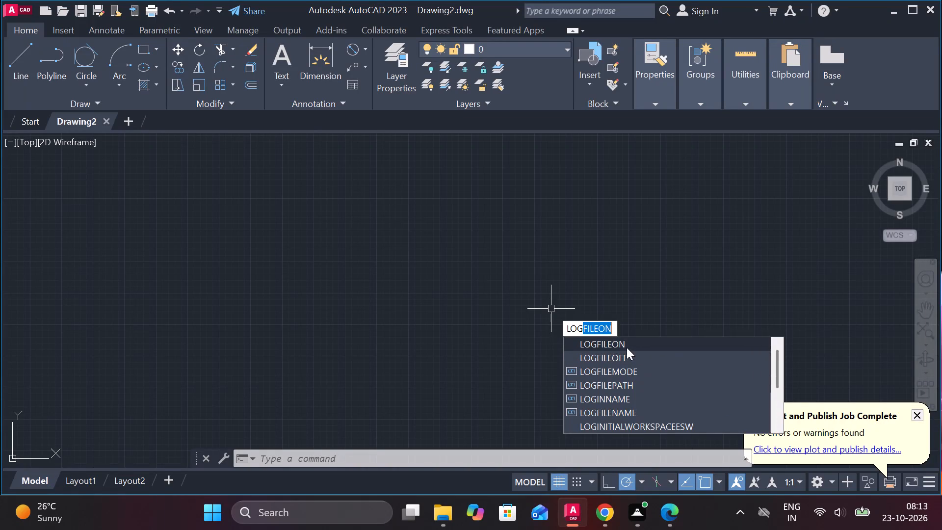
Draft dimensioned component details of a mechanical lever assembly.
Turn on command logging with LOGFILEON.
{"action": "left_click", "coordinate": [626, 346]}
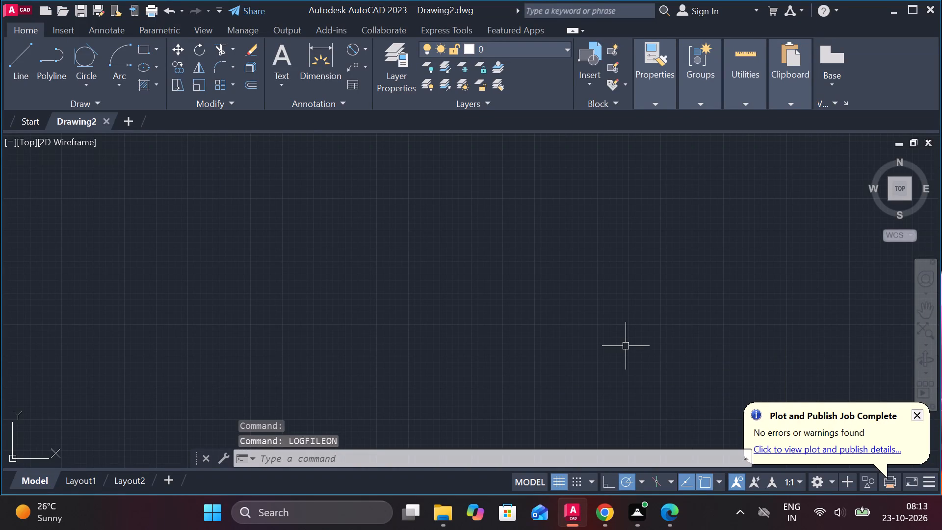
Set the model space limits to 0,0 for the lower corner and 297,210 for the upper corner, and zoom to extents.
{"action": "type", "text": "limits"}
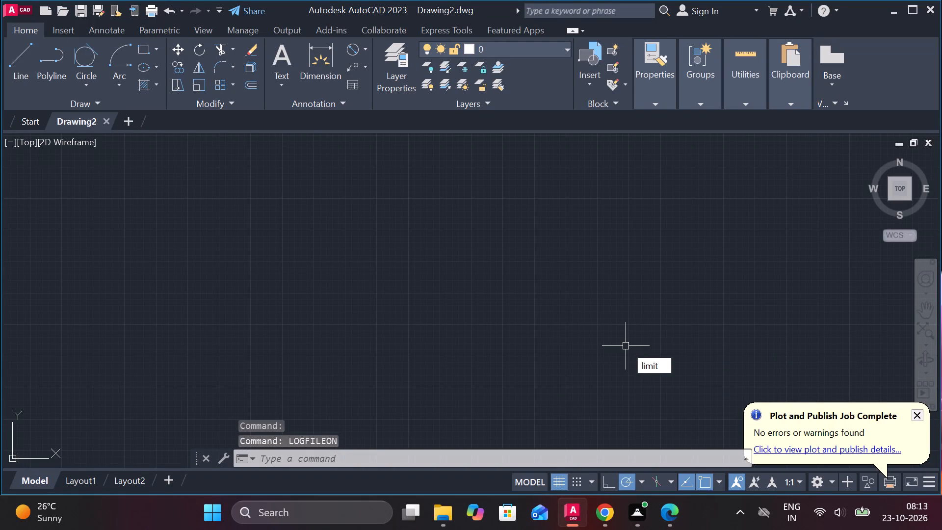
{"action": "key", "text": "Return"}
{"action": "type", "text": "0,0"}
{"action": "key", "text": "Return"}
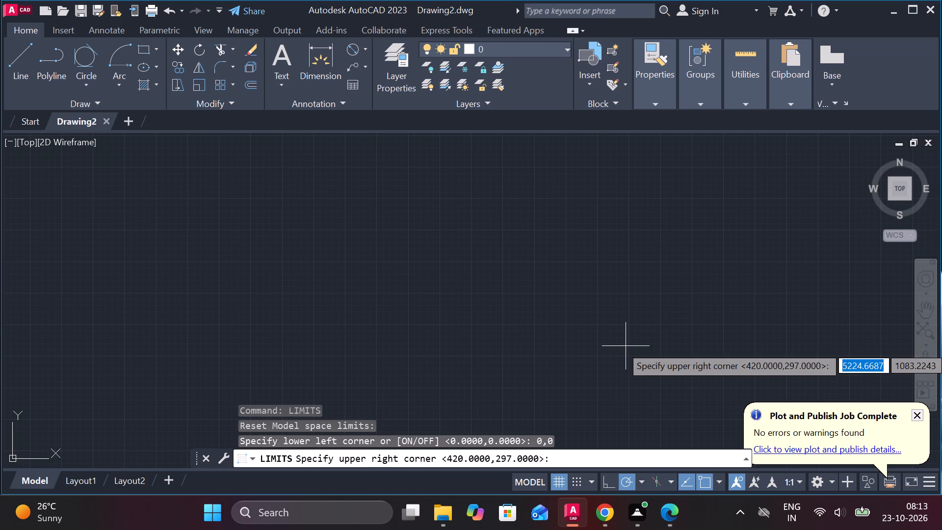
{"action": "key", "text": "2"}
{"action": "type", "text": "97"}
{"action": "type", "text": ",210"}
{"action": "key", "text": "Return"}
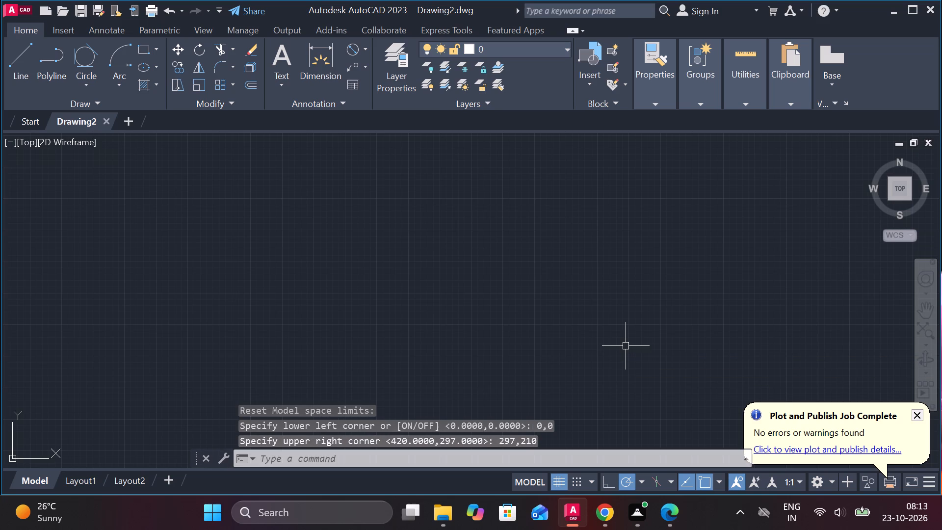
{"action": "key", "text": "z"}
{"action": "key", "text": "Return"}
{"action": "key", "text": "e"}
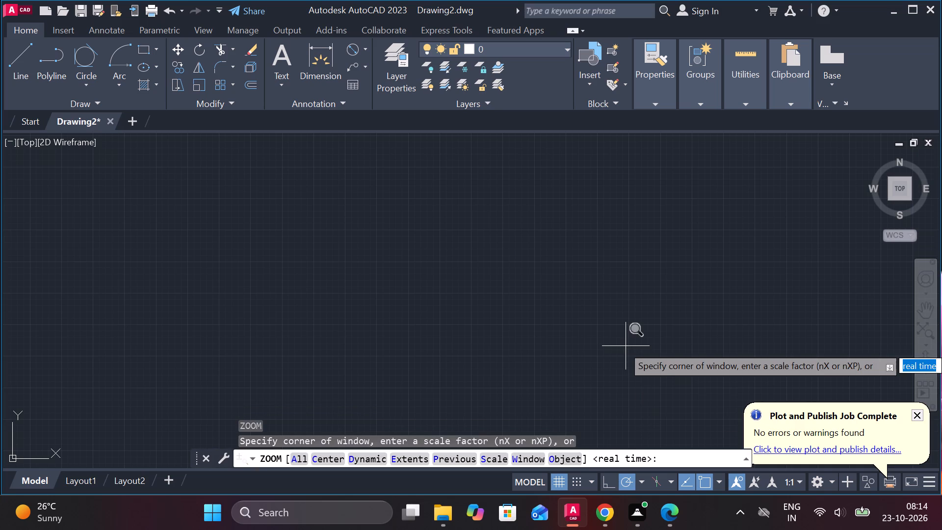
{"action": "key", "text": "Return"}
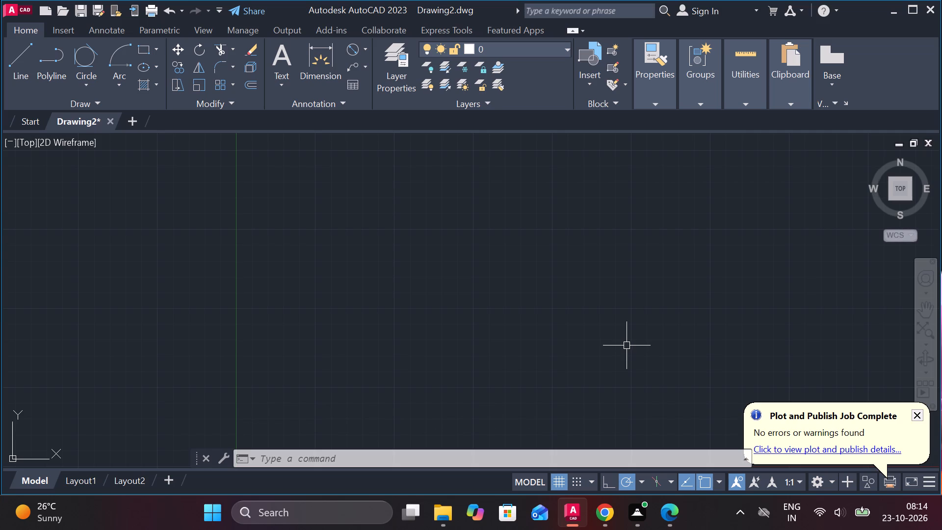
{"action": "key", "text": "Escape"}
Draw a single horizontal line 73 units long running in the positive X direction.
{"action": "key", "text": "l"}
{"action": "key", "text": "Return"}
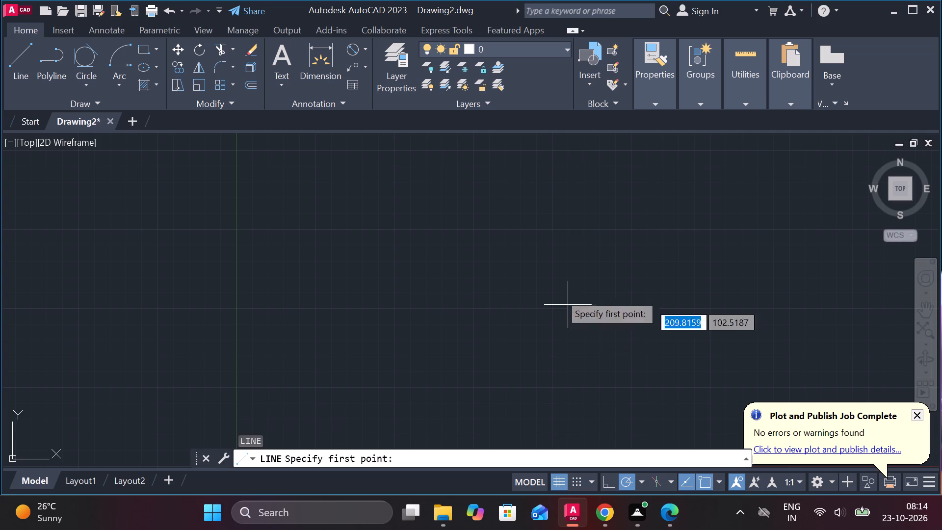
{"action": "left_click", "coordinate": [453, 225]}
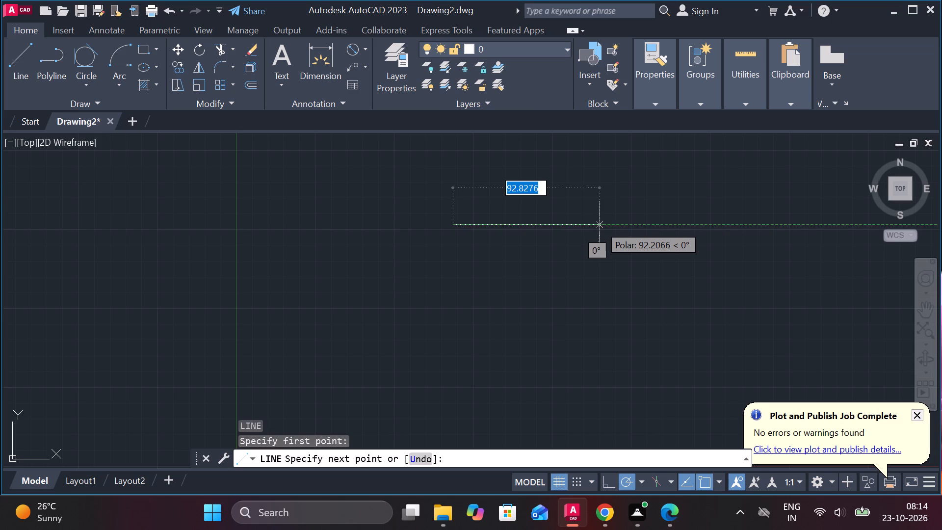
{"action": "type", "text": "73"}
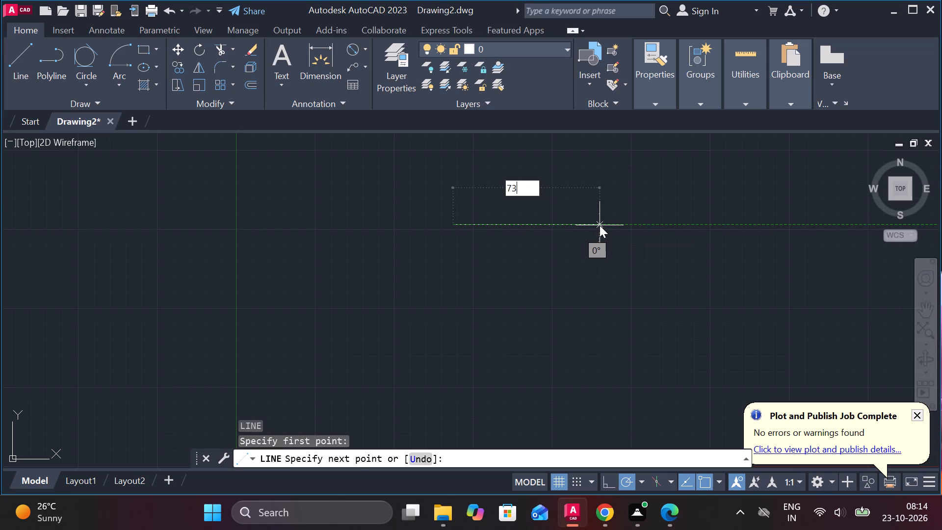
{"action": "key", "text": "Return"}
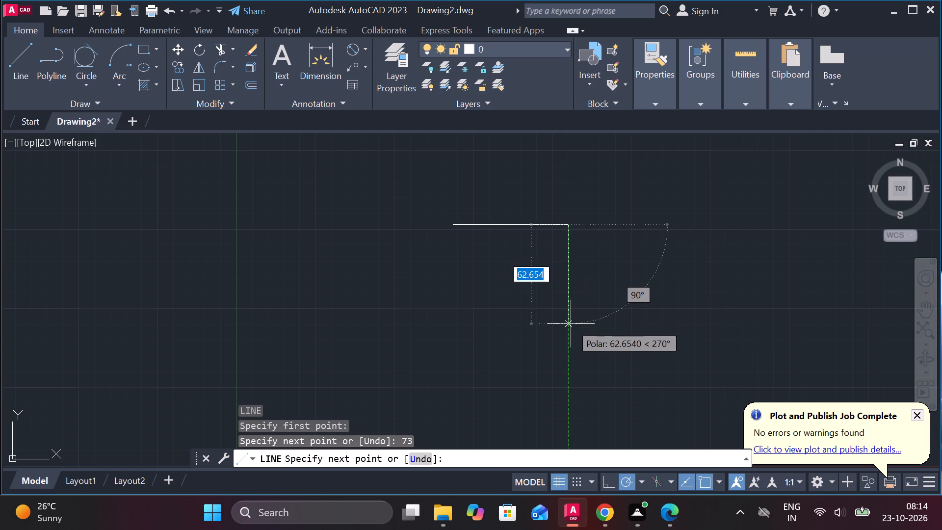
{"action": "middle_click_drag", "start_coordinate": [571, 324], "coordinate": [562, 272]}
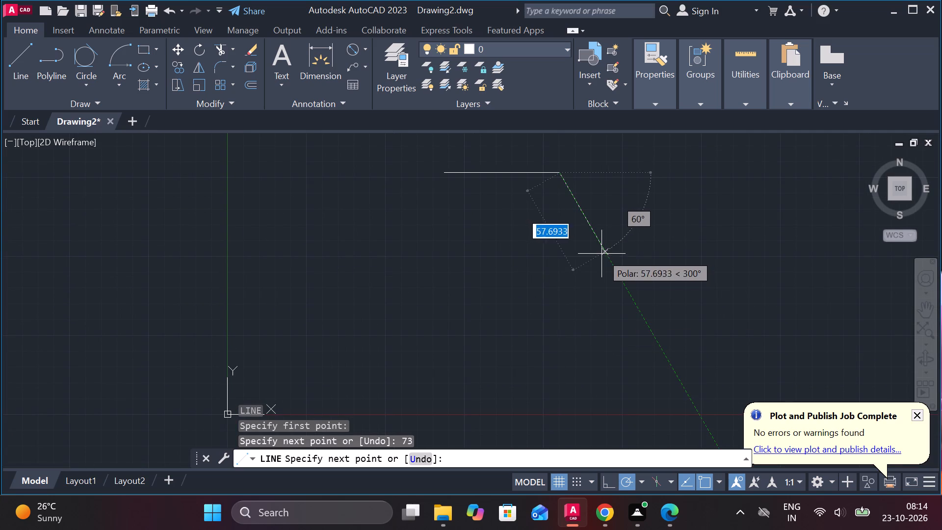
{"action": "key", "text": "Escape"}
Draw a 144-unit vertical line downward from the starting end of the 73-unit horizontal line.
{"action": "key", "text": "l"}
{"action": "key", "text": "Return"}
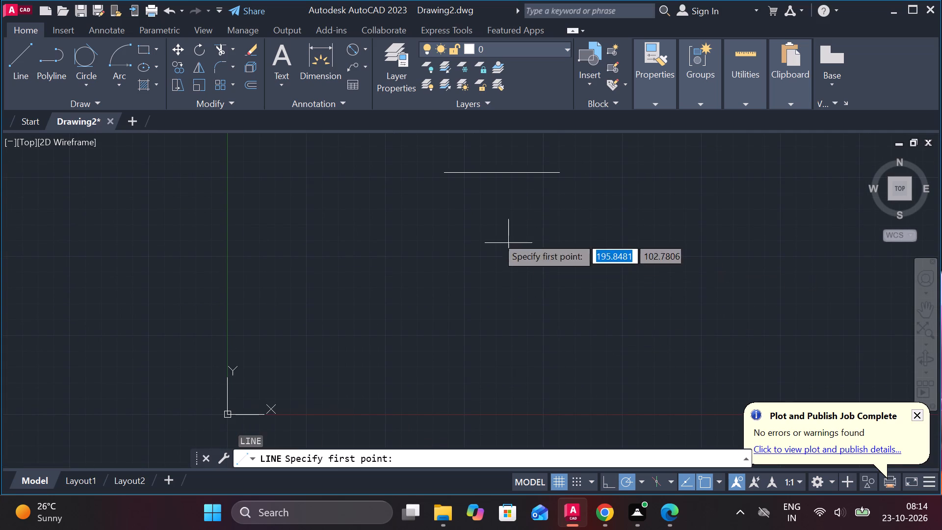
{"action": "left_click", "coordinate": [442, 172]}
{"action": "middle_click_drag", "start_coordinate": [444, 279], "coordinate": [435, 251]}
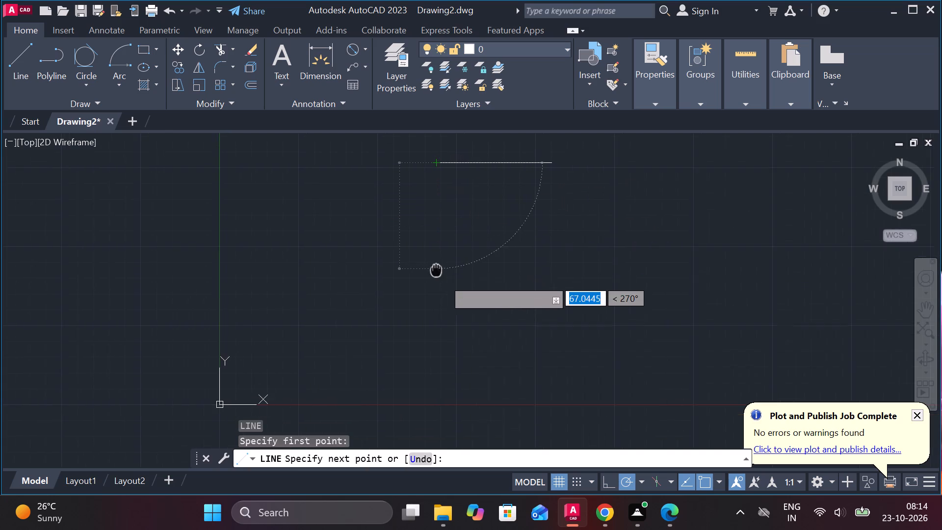
{"action": "middle_click_drag", "start_coordinate": [435, 251], "coordinate": [435, 217]}
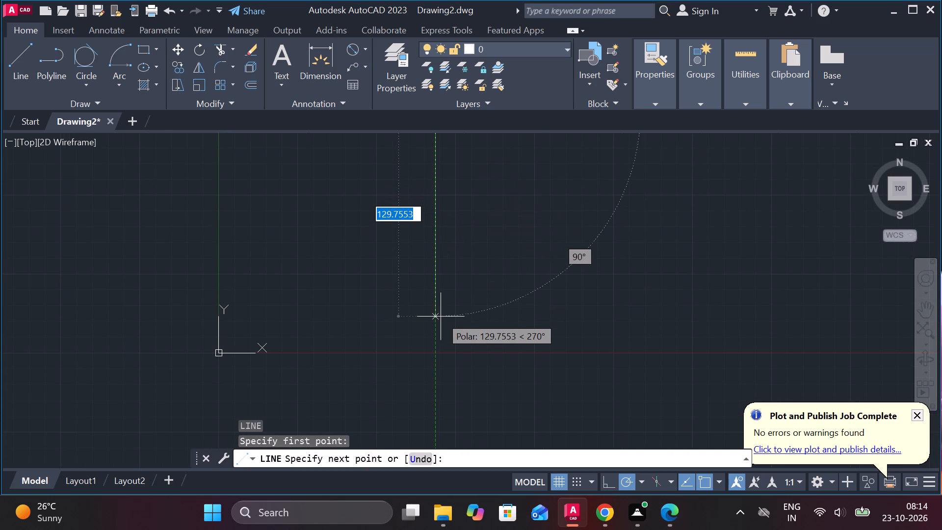
{"action": "type", "text": "144"}
{"action": "key", "text": "Return"}
{"action": "scroll", "coordinate": [441, 317], "scroll_direction": "down", "scroll_amount": 2}
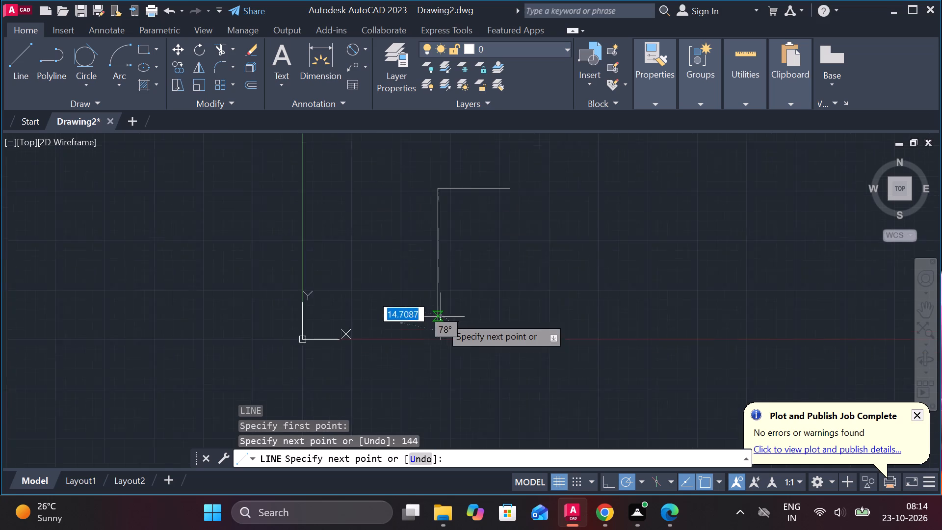
{"action": "scroll", "coordinate": [464, 321], "scroll_direction": "up", "scroll_amount": 3}
{"action": "middle_click_drag", "start_coordinate": [463, 328], "coordinate": [530, 267]}
{"action": "scroll", "coordinate": [504, 212], "scroll_direction": "up", "scroll_amount": 1}
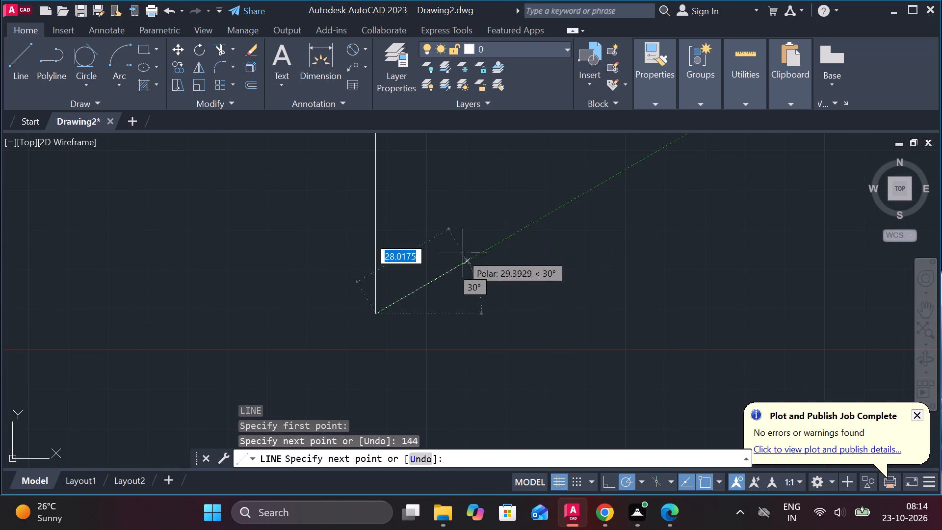
{"action": "key", "text": "Escape"}
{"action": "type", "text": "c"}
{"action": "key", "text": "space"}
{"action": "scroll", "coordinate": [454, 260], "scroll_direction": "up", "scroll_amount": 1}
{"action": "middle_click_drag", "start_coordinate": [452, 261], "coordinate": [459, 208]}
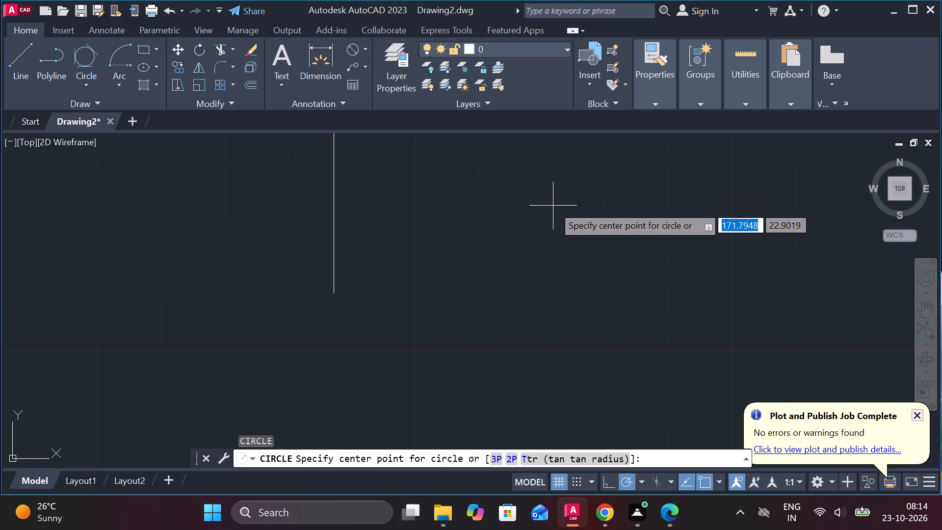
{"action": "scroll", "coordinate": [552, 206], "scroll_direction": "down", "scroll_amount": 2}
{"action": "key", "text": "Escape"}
Offset the 144-unit vertical line by 16 units toward the free end of the horizontal line.
{"action": "middle_click_drag", "start_coordinate": [524, 244], "coordinate": [502, 434]}
{"action": "scroll", "coordinate": [485, 206], "scroll_direction": "down", "scroll_amount": 2}
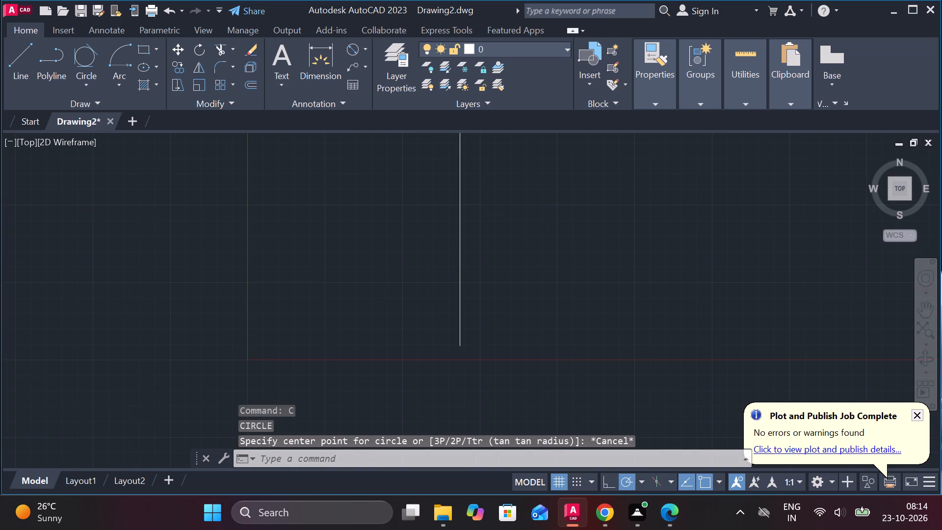
{"action": "scroll", "coordinate": [485, 206], "scroll_direction": "up", "scroll_amount": 1}
{"action": "left_click", "coordinate": [456, 200]}
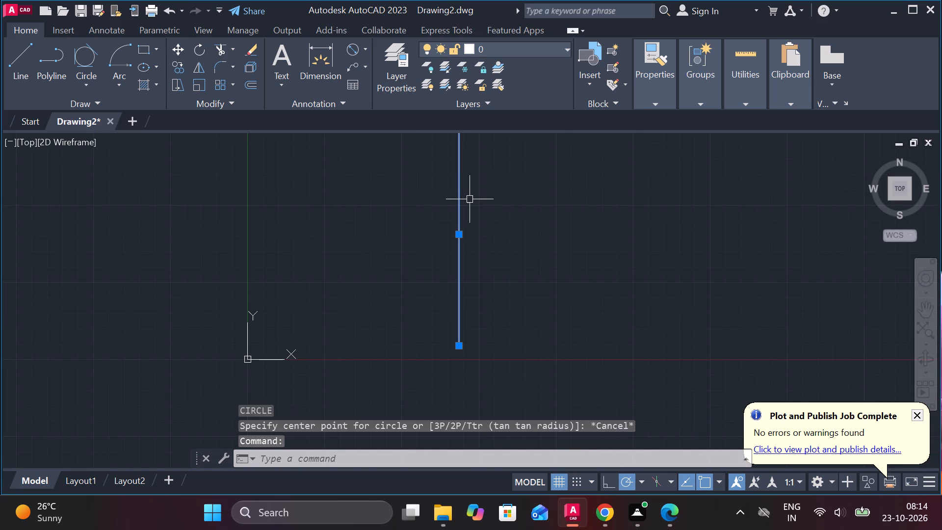
{"action": "key", "text": "o"}
{"action": "key", "text": "Return"}
{"action": "key", "text": "Return"}
{"action": "type", "text": "16"}
{"action": "key", "text": "Return"}
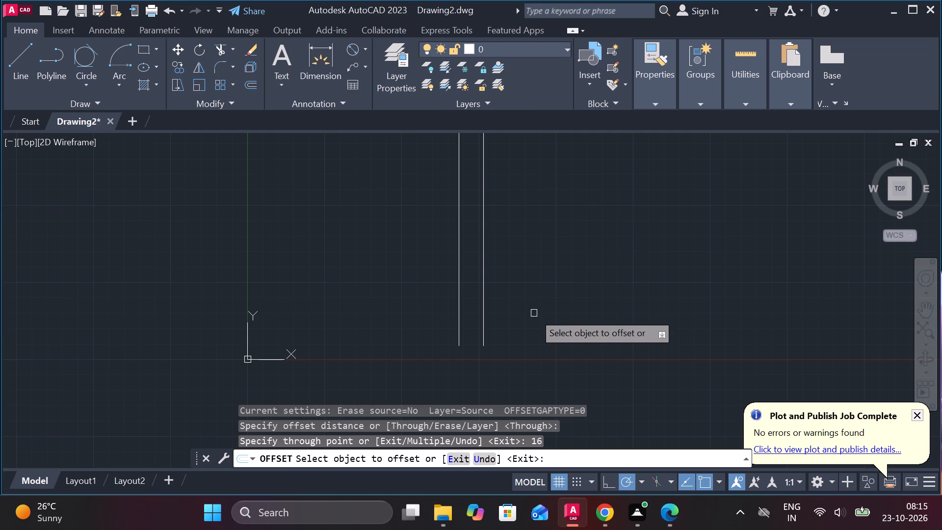
{"action": "scroll", "coordinate": [480, 343], "scroll_direction": "up", "scroll_amount": 1}
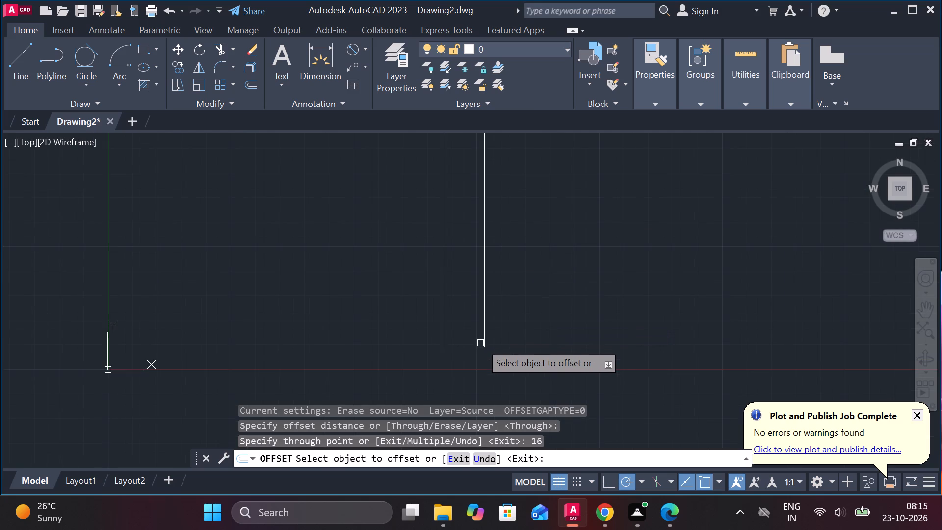
{"action": "scroll", "coordinate": [480, 343], "scroll_direction": "up", "scroll_amount": 2}
{"action": "middle_click_drag", "start_coordinate": [493, 343], "coordinate": [490, 242]}
{"action": "key", "text": "Escape"}
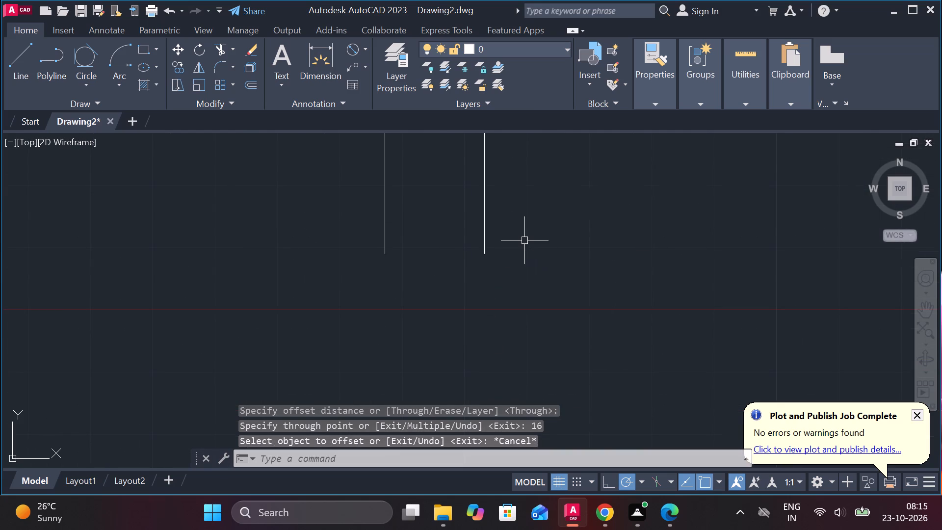
Draw a circle of radius 24 centred on the lower end of the offset vertical line.
{"action": "type", "text": "c"}
{"action": "key", "text": "space"}
{"action": "left_click", "coordinate": [486, 255]}
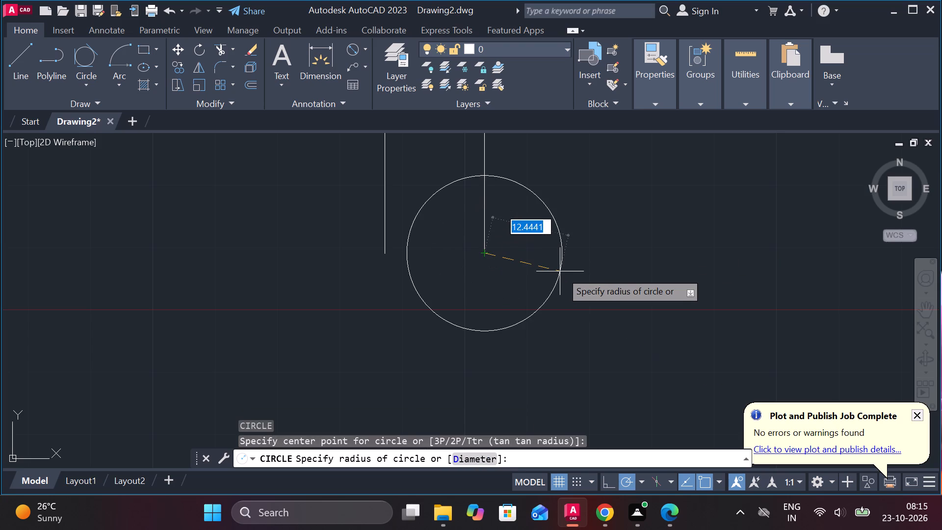
{"action": "type", "text": "24"}
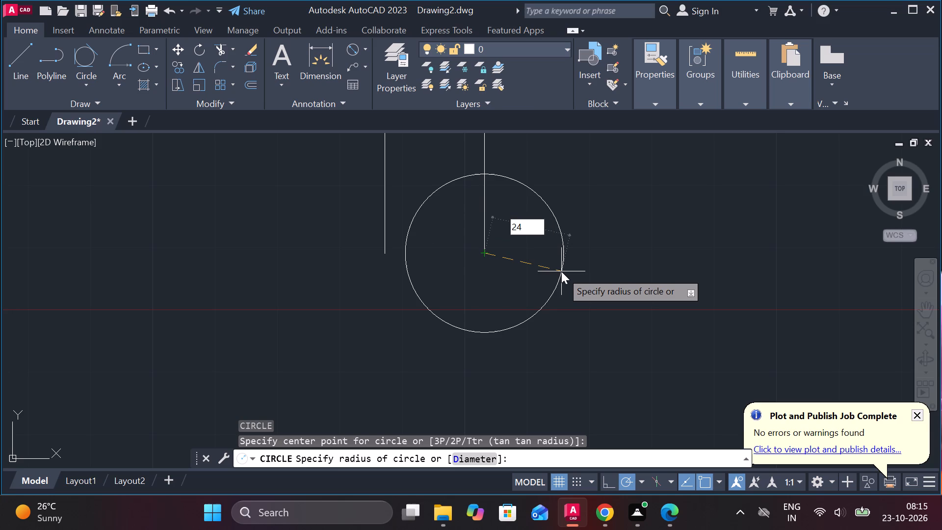
{"action": "key", "text": "space"}
Draw a concentric circle of radius 58 centred on the lower end of the offset line.
{"action": "scroll", "coordinate": [561, 271], "scroll_direction": "down", "scroll_amount": 2}
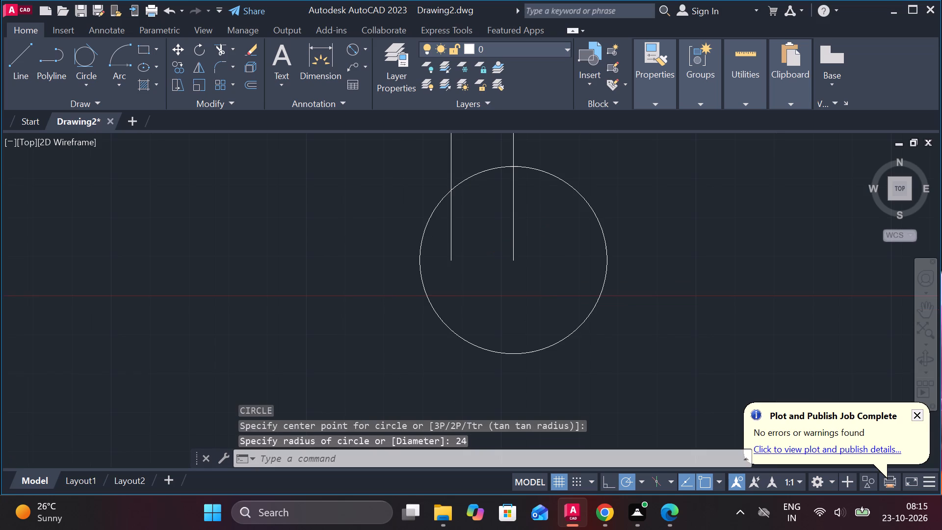
{"action": "scroll", "coordinate": [561, 271], "scroll_direction": "up", "scroll_amount": 1}
{"action": "type", "text": "c"}
{"action": "key", "text": "space"}
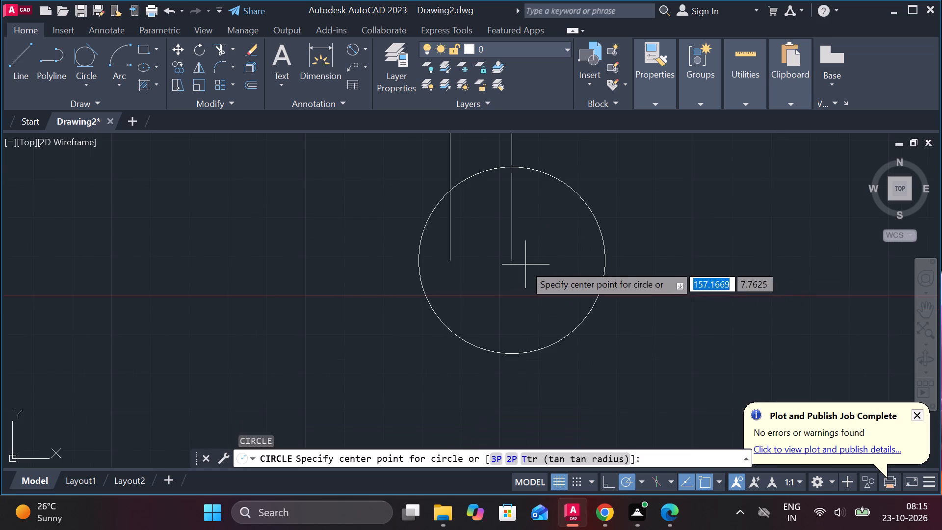
{"action": "left_click", "coordinate": [515, 262]}
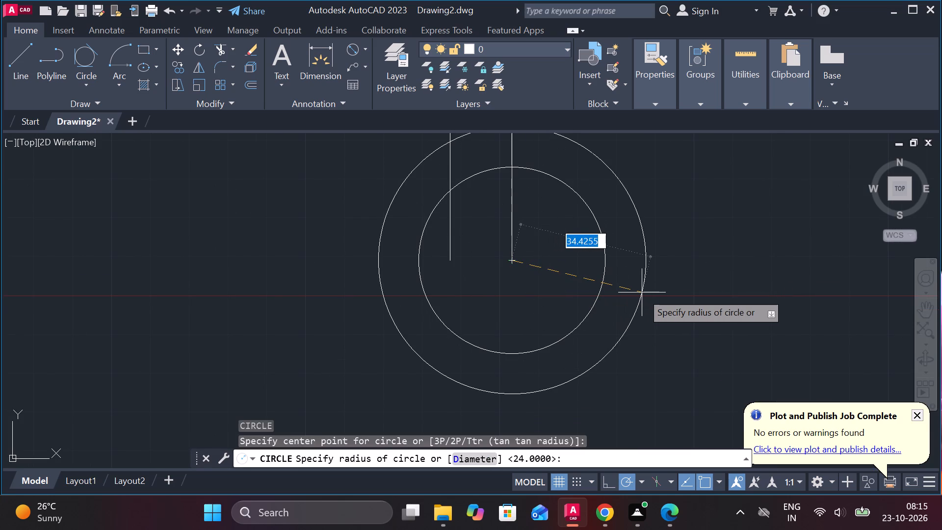
{"action": "type", "text": "58"}
{"action": "key", "text": "Return"}
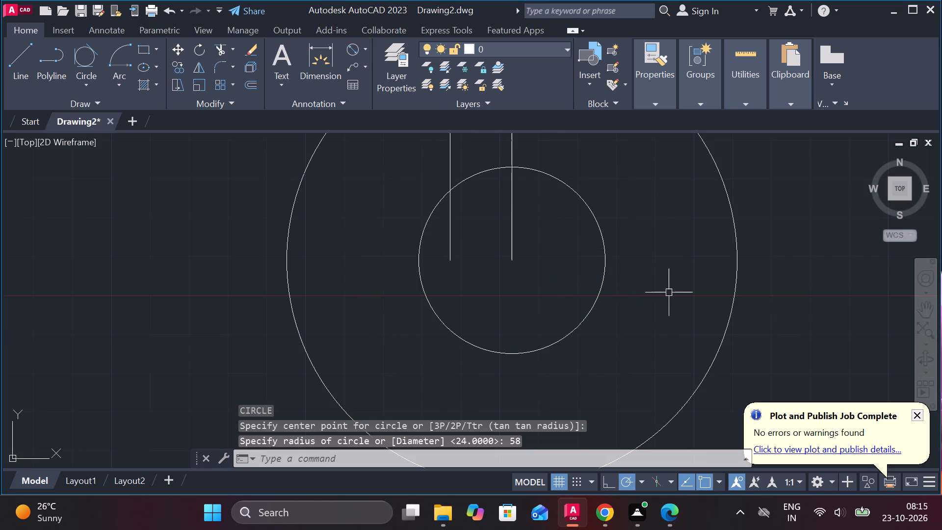
Draw another concentric circle of radius 34 around the same lower endpoint of the offset line.
{"action": "scroll", "coordinate": [617, 287], "scroll_direction": "down", "scroll_amount": 2}
{"action": "type", "text": "c"}
{"action": "key", "text": "space"}
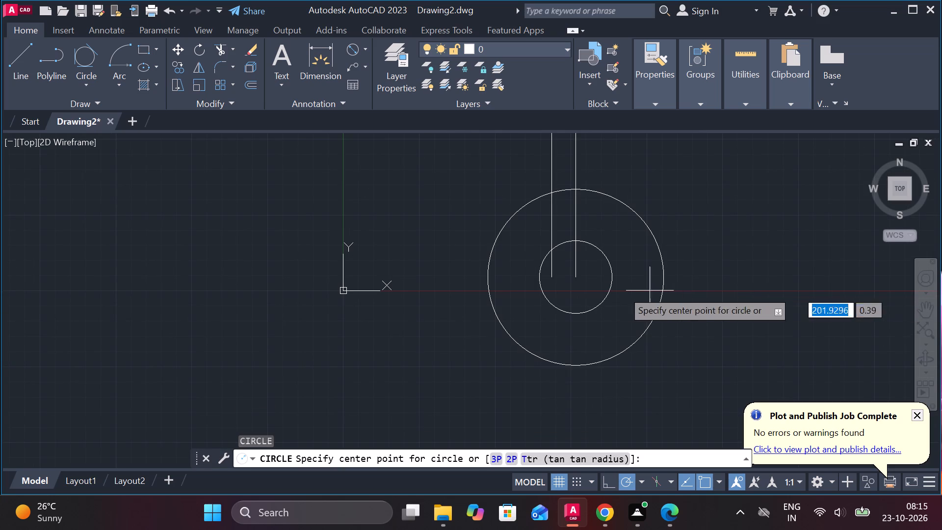
{"action": "left_click", "coordinate": [575, 280]}
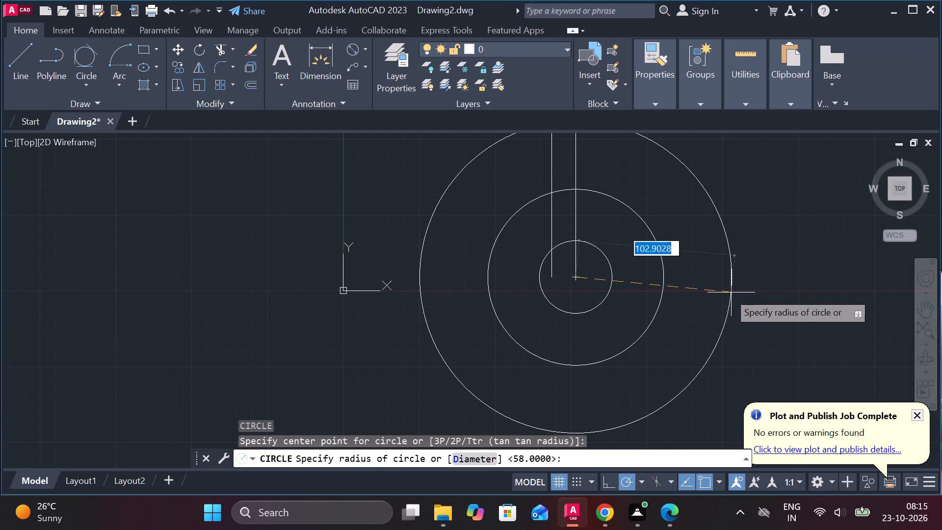
{"action": "type", "text": "34"}
{"action": "key", "text": "Return"}
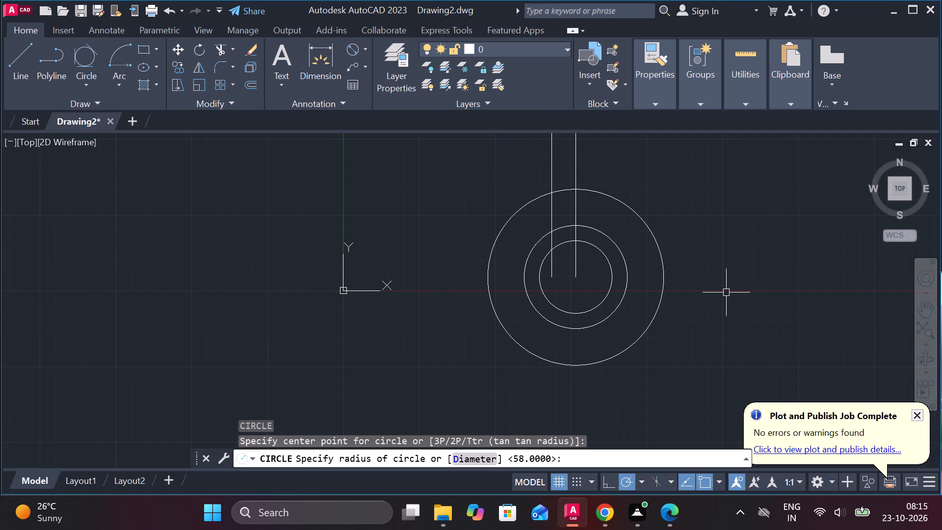
Undo the three concentric circles drawn around the lower end of the offset vertical line.
{"action": "scroll", "coordinate": [626, 288], "scroll_direction": "up", "scroll_amount": 1}
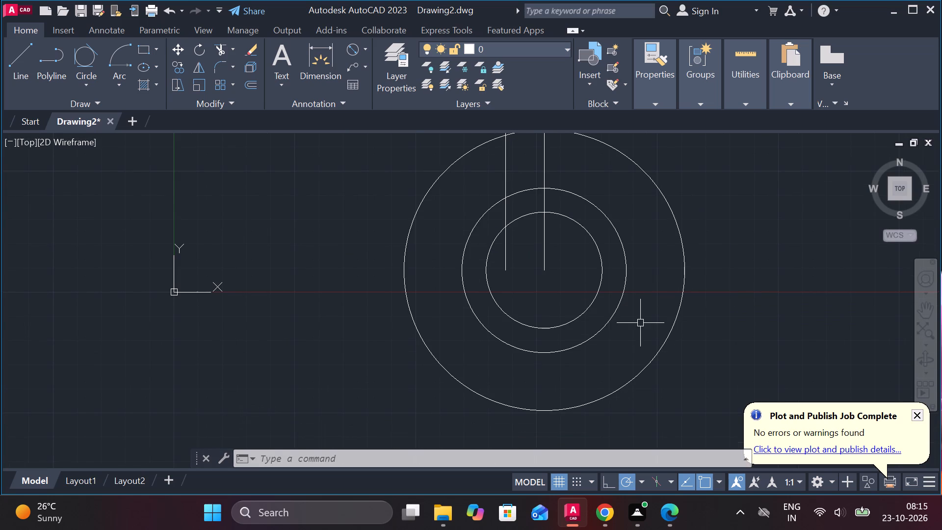
{"action": "scroll", "coordinate": [600, 335], "scroll_direction": "down", "scroll_amount": 1}
{"action": "scroll", "coordinate": [649, 314], "scroll_direction": "down", "scroll_amount": 2}
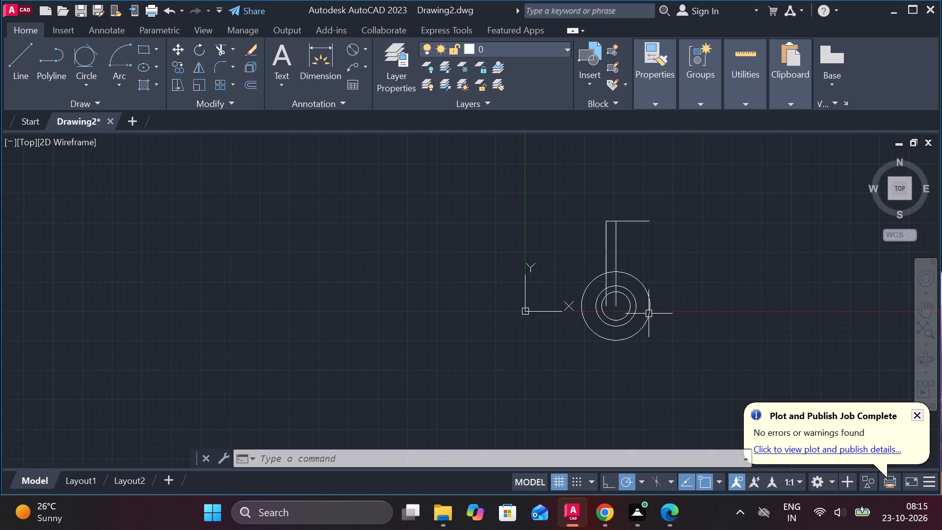
{"action": "scroll", "coordinate": [657, 310], "scroll_direction": "up", "scroll_amount": 2}
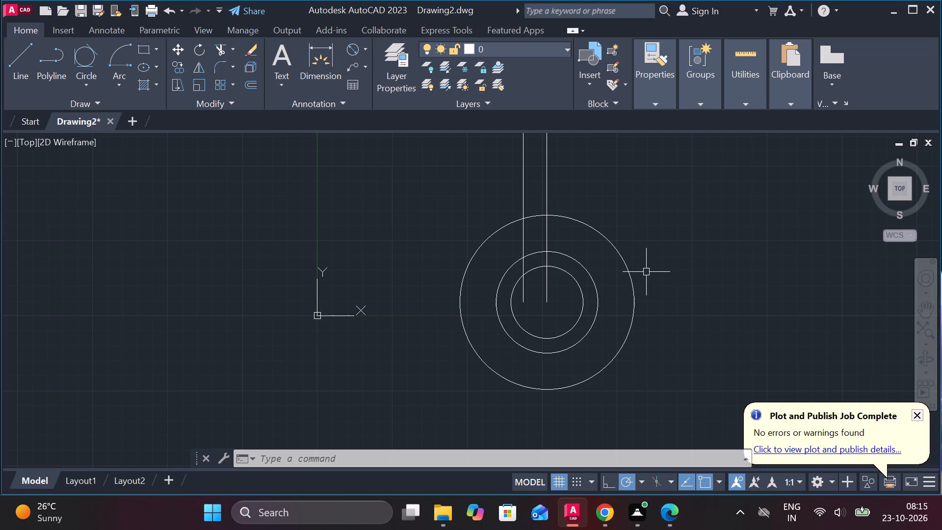
{"action": "key", "text": "ctrl+z"}
{"action": "key", "text": "ctrl+z"}
{"action": "key", "text": "ctrl+z"}
{"action": "key", "text": "ctrl+z"}
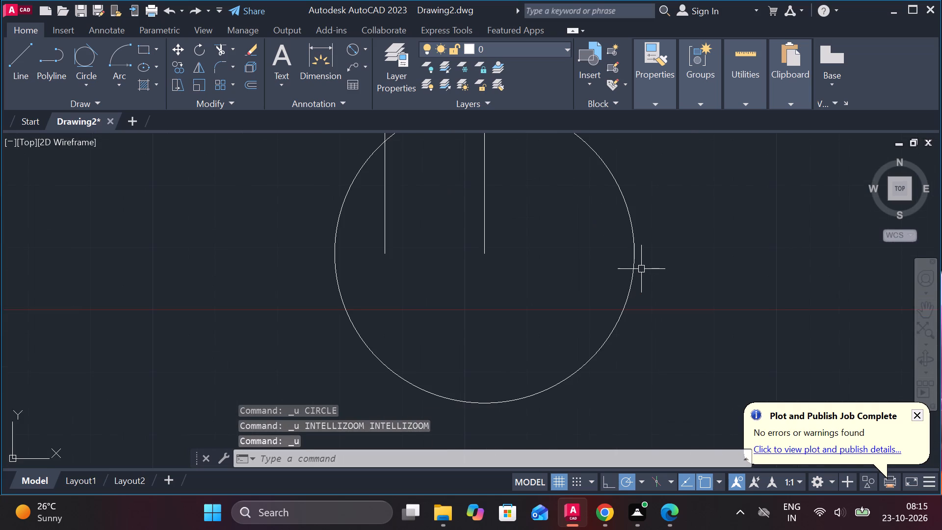
{"action": "key", "text": "z"}
{"action": "key", "text": "Escape"}
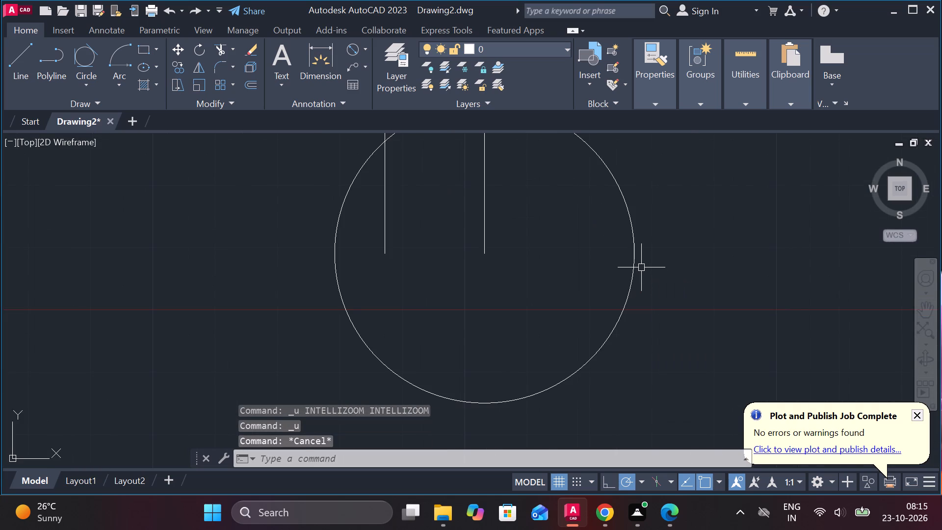
{"action": "key", "text": "ctrl+z"}
Offset the second vertical line by 24 units, away from the original vertical line.
{"action": "left_click", "coordinate": [487, 191]}
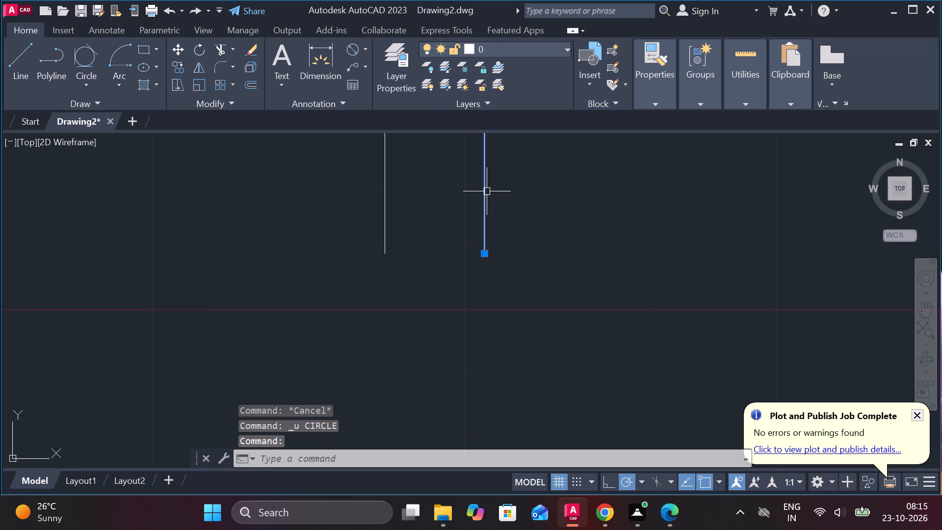
{"action": "key", "text": "o"}
{"action": "key", "text": "Return"}
{"action": "key", "text": "Return"}
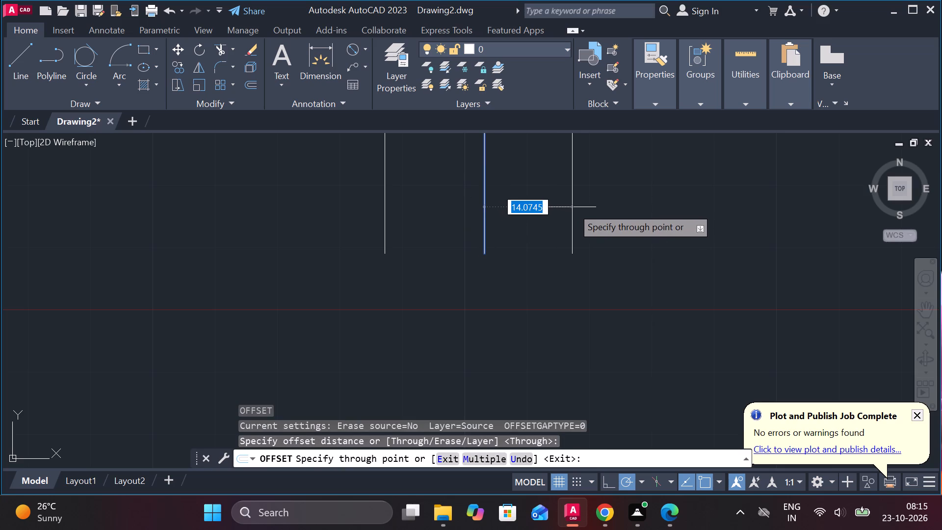
{"action": "type", "text": "24"}
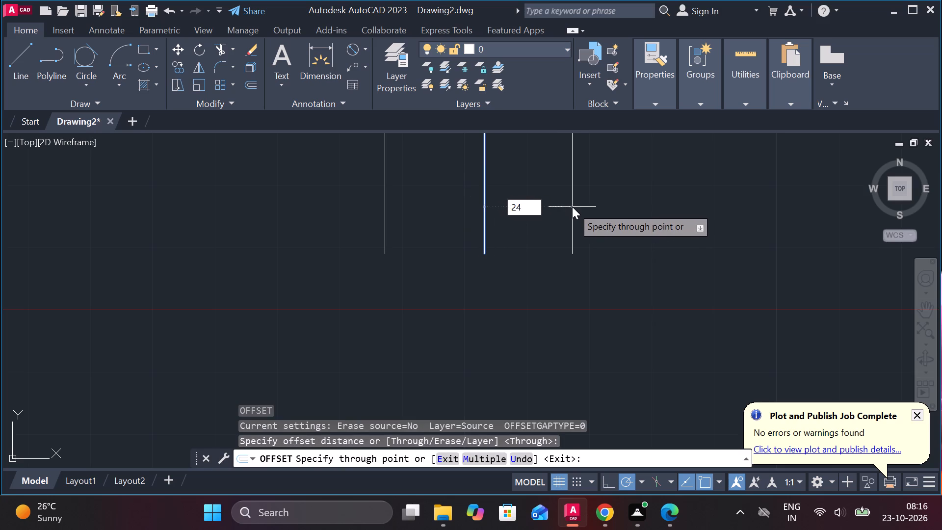
{"action": "key", "text": "Return"}
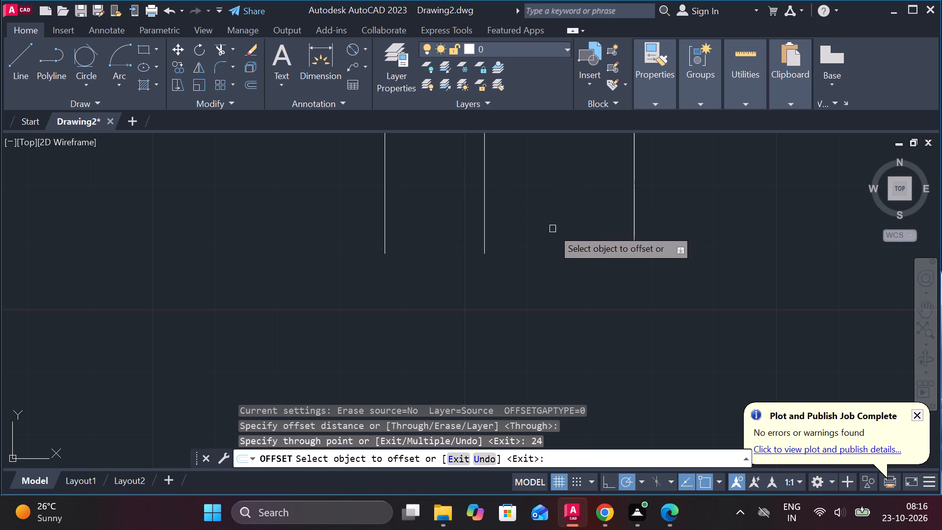
{"action": "key", "text": "Escape"}
Draw a circle of radius 24 centred on the lower end of the middle vertical line.
{"action": "type", "text": "c"}
{"action": "key", "text": "space"}
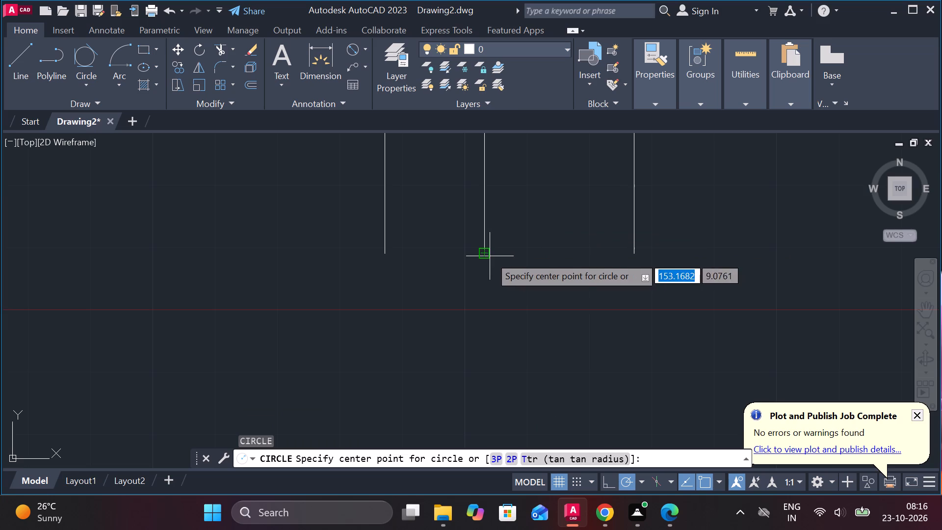
{"action": "left_click", "coordinate": [490, 256]}
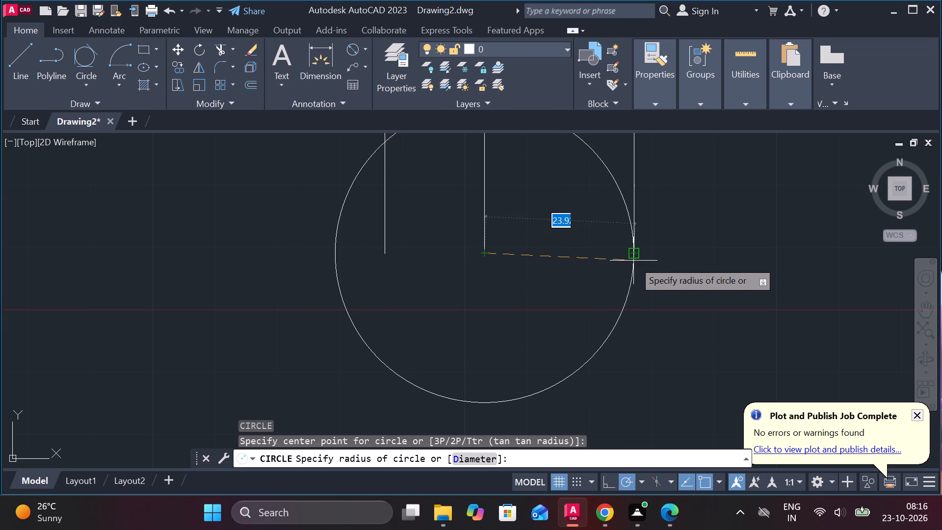
{"action": "type", "text": "24"}
{"action": "key", "text": "Return"}
Trim away the upper arcs of the radius 24 circle between the original vertical line and the 24-unit offset line.
{"action": "scroll", "coordinate": [658, 252], "scroll_direction": "up", "scroll_amount": 1}
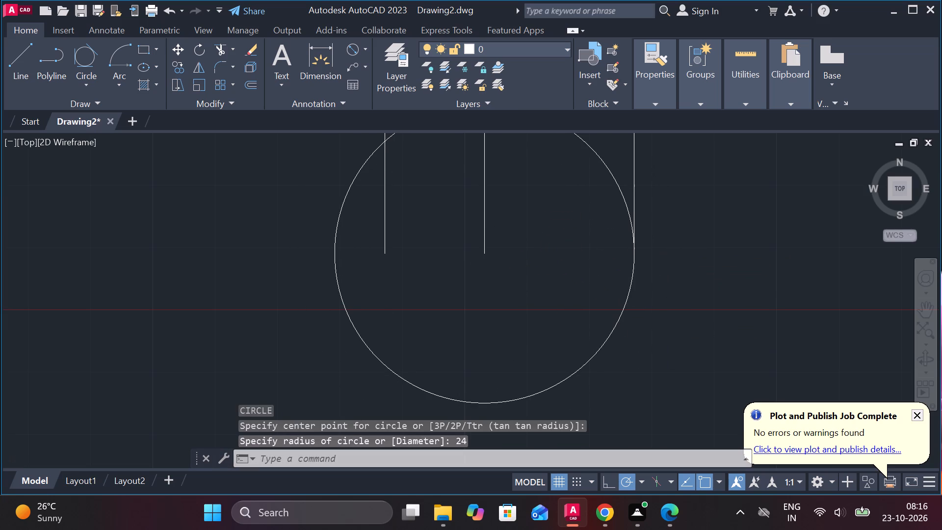
{"action": "scroll", "coordinate": [658, 252], "scroll_direction": "down", "scroll_amount": 2}
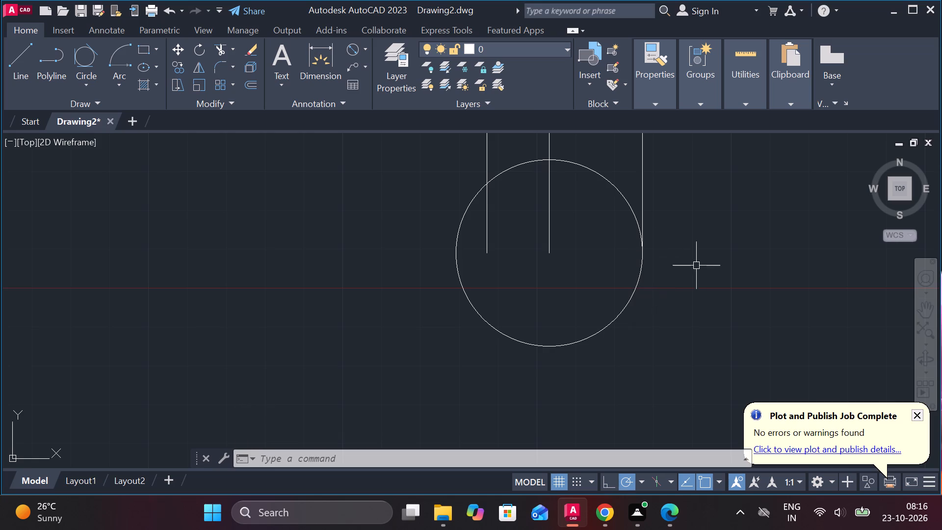
{"action": "type", "text": "tr"}
{"action": "key", "text": "space"}
{"action": "left_click", "coordinate": [612, 190]}
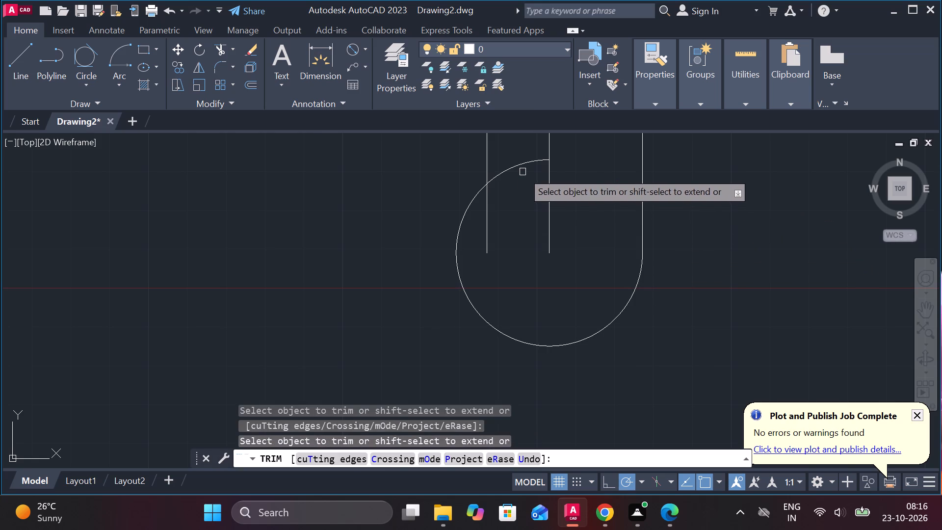
{"action": "left_click", "coordinate": [521, 171]}
{"action": "left_click", "coordinate": [512, 164]}
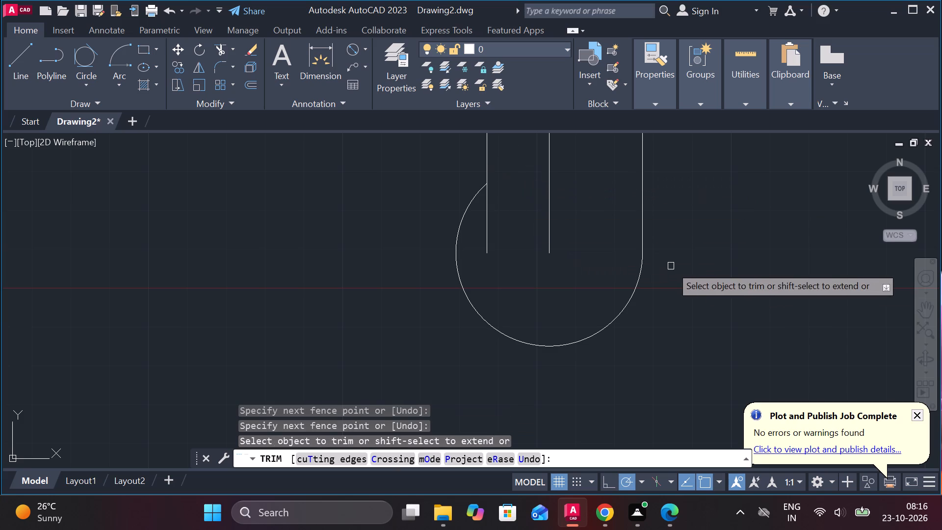
{"action": "middle_click_drag", "start_coordinate": [706, 282], "coordinate": [688, 280]}
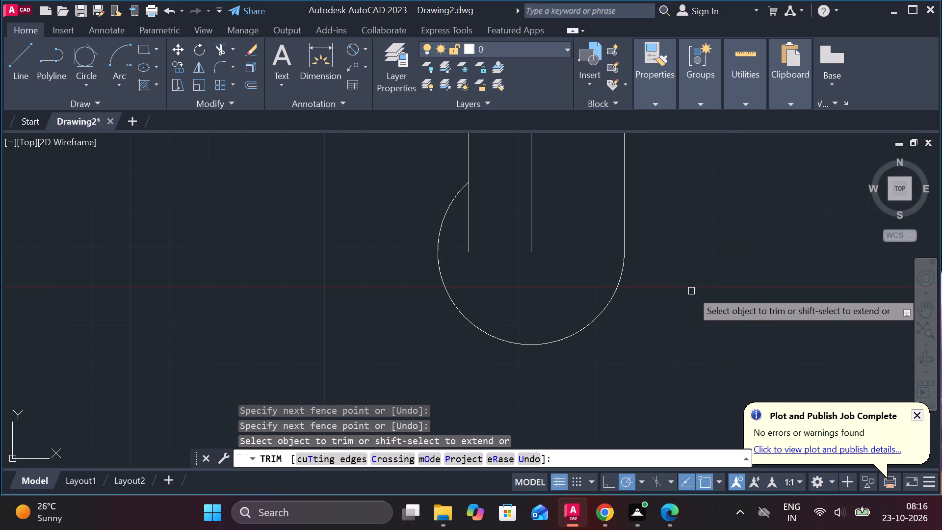
{"action": "key", "text": "Escape"}
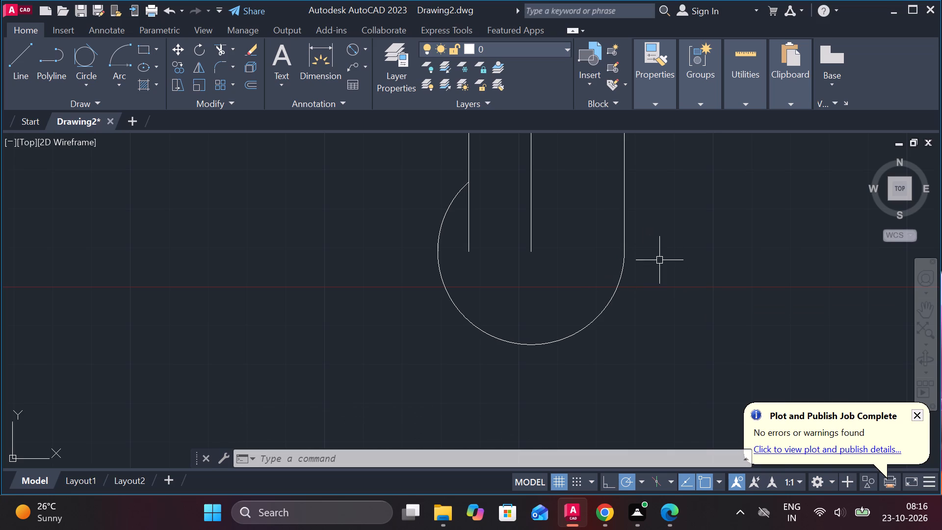
Offset the vertical line tangent to the arc outward by 6 units.
{"action": "middle_click_drag", "start_coordinate": [661, 281], "coordinate": [663, 321]}
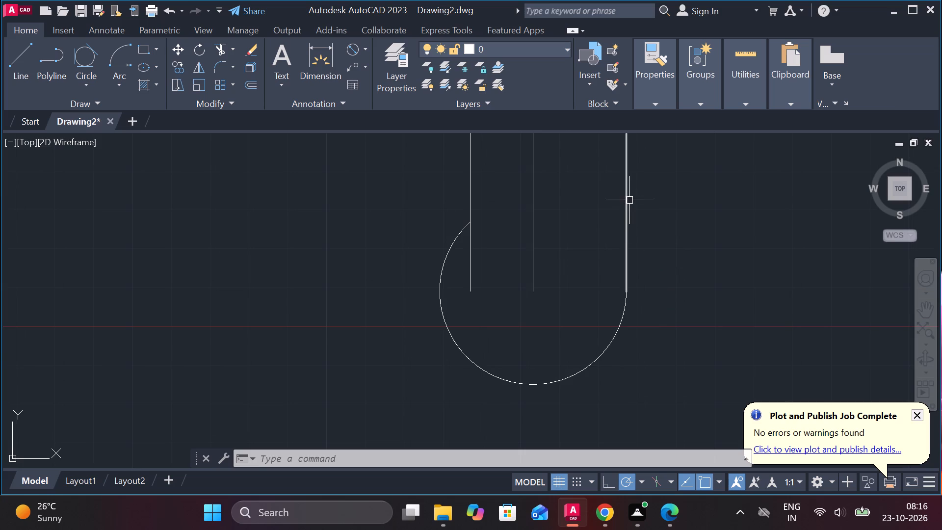
{"action": "left_click", "coordinate": [629, 200]}
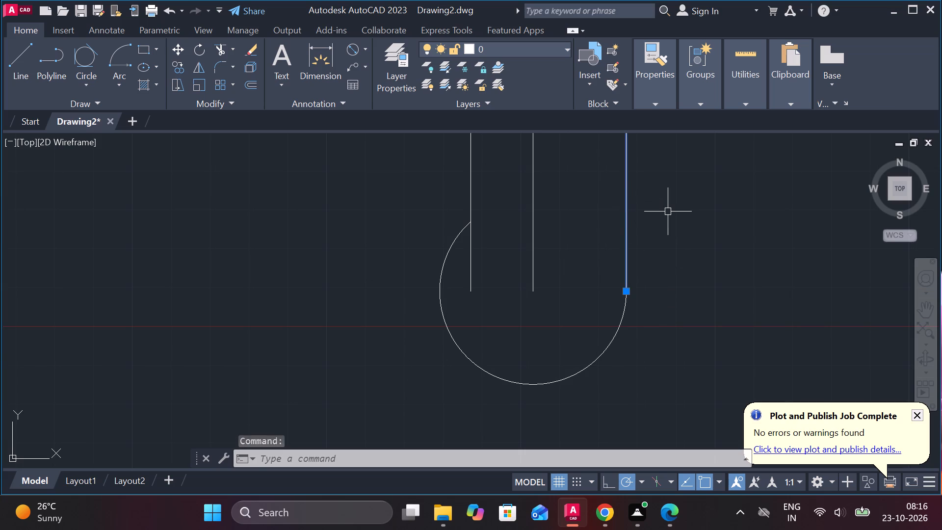
{"action": "scroll", "coordinate": [669, 212], "scroll_direction": "down", "scroll_amount": 2}
{"action": "middle_click_drag", "start_coordinate": [667, 223], "coordinate": [632, 291]}
{"action": "key", "text": "o"}
{"action": "key", "text": "Return"}
{"action": "key", "text": "Return"}
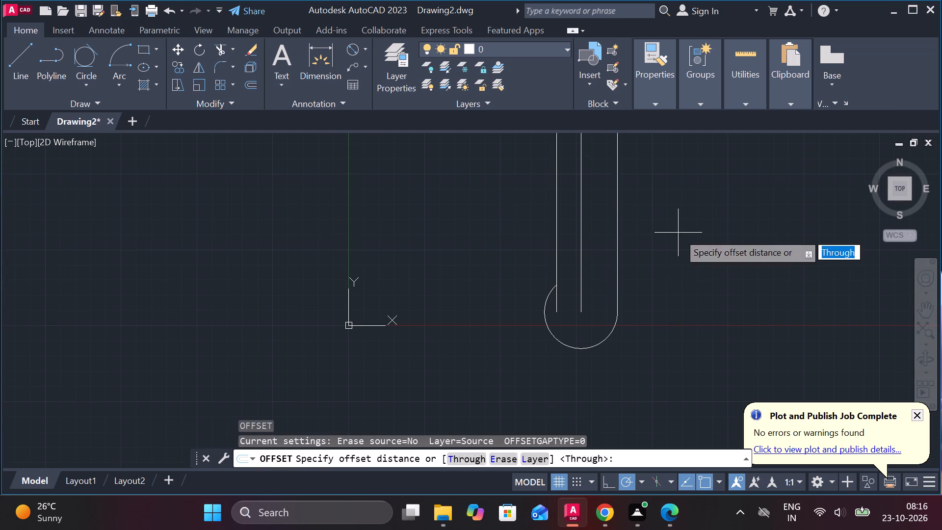
{"action": "key", "text": "6"}
{"action": "key", "text": "Return"}
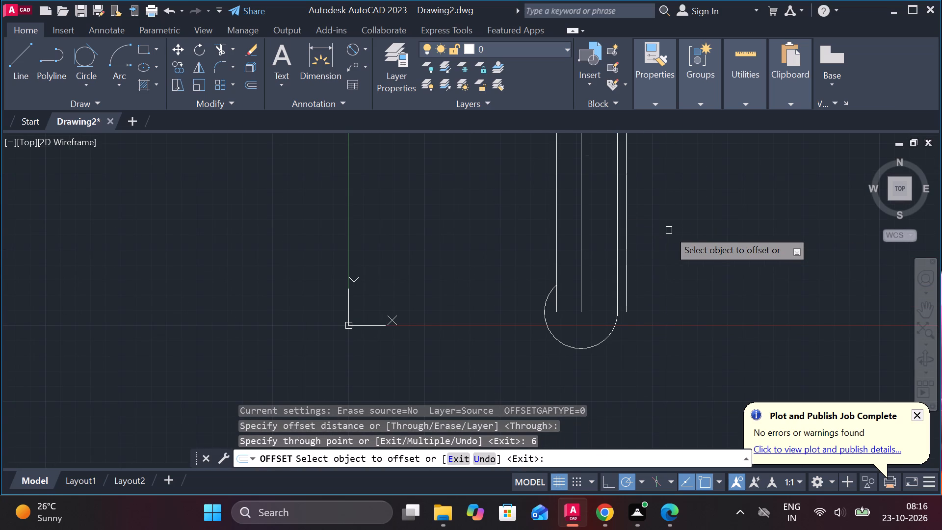
Offset the newest vertical line outward by another 25 units.
{"action": "left_click", "coordinate": [626, 213]}
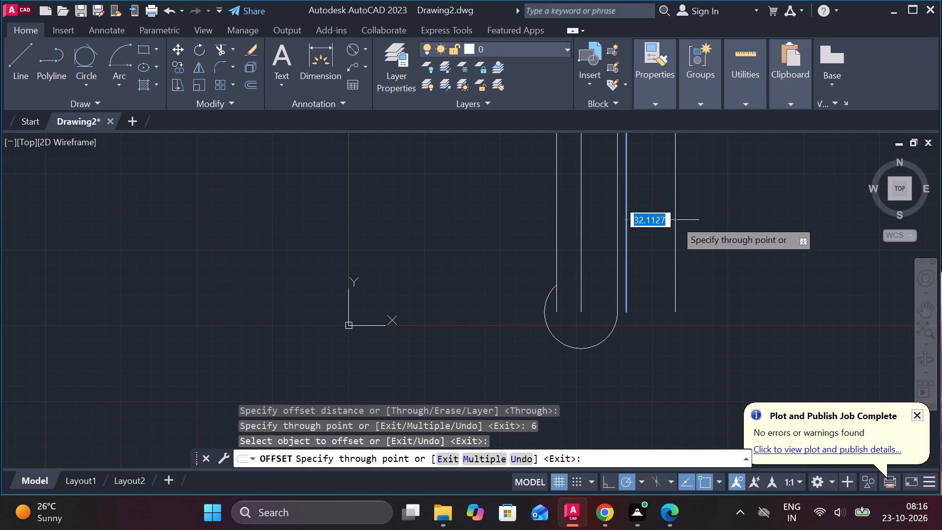
{"action": "type", "text": "25"}
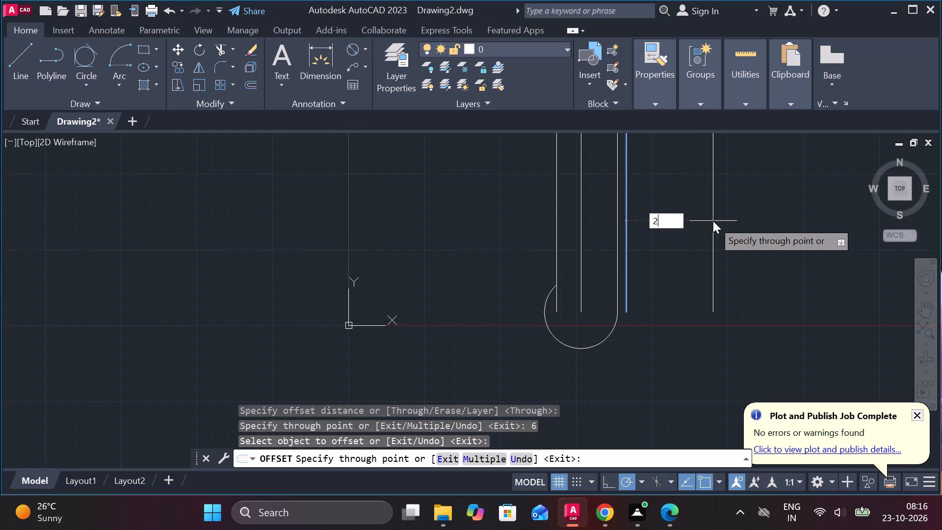
{"action": "key", "text": "Return"}
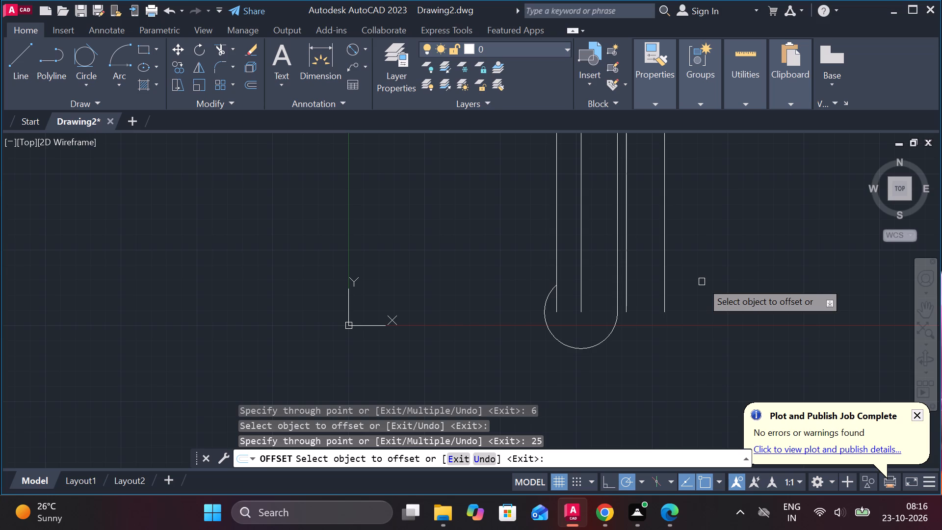
{"action": "key", "text": "Escape"}
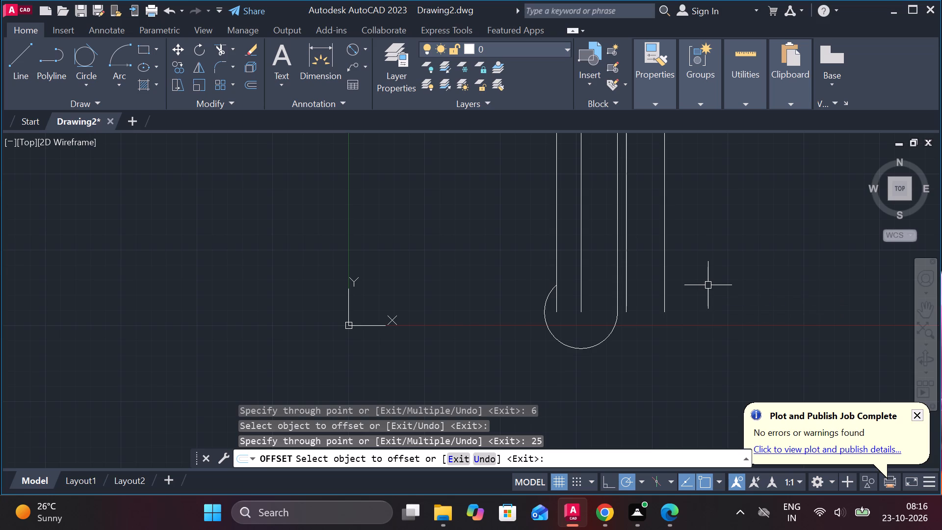
Draw a circle of radius 58 centred on the lower end of the arc's central vertical line.
{"action": "type", "text": "c"}
{"action": "key", "text": "space"}
{"action": "left_click", "coordinate": [583, 312]}
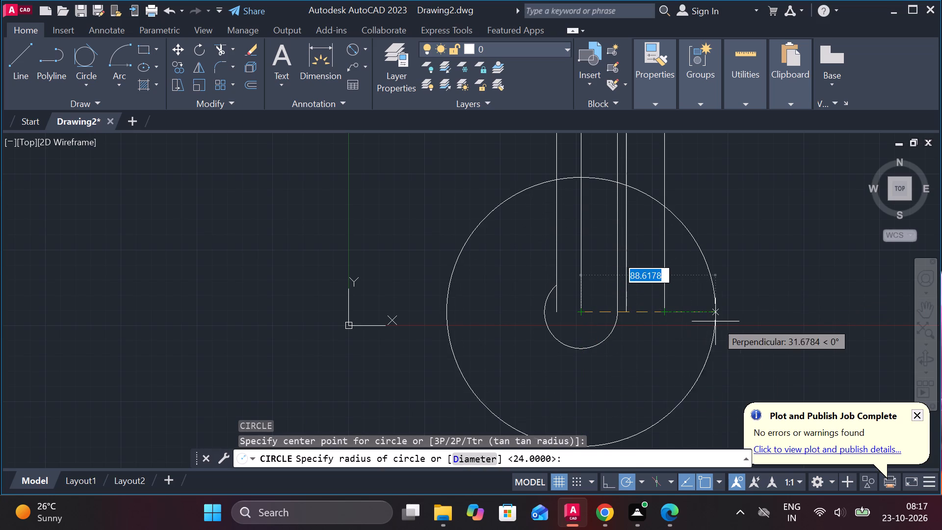
{"action": "key", "text": "5"}
{"action": "key", "text": "8"}
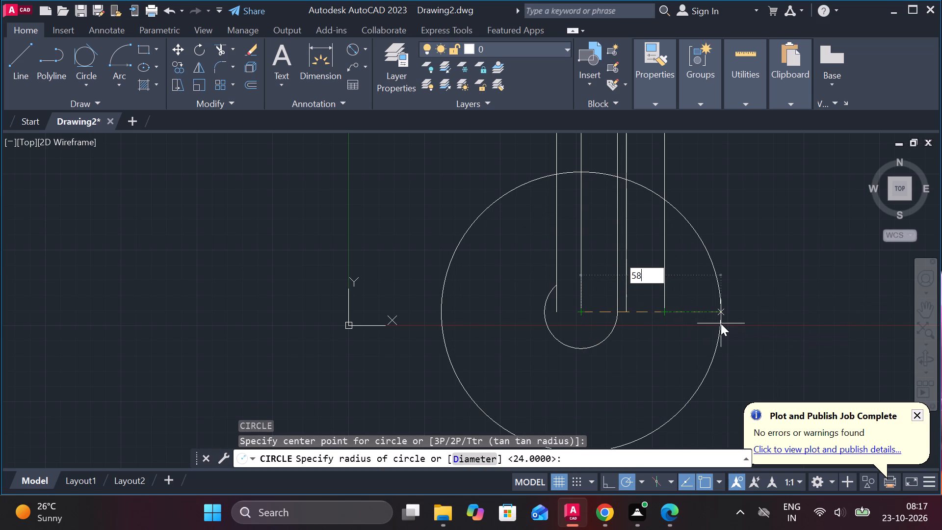
{"action": "key", "text": "Return"}
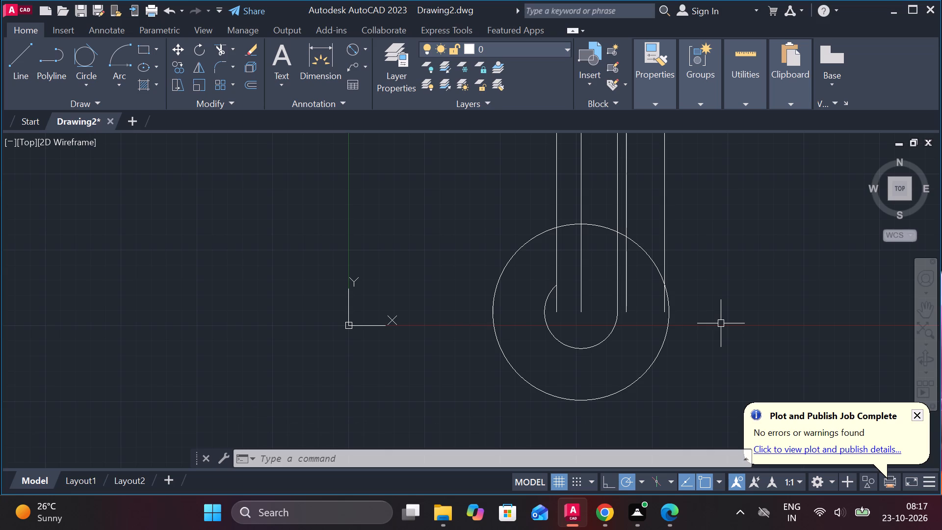
Draw a 32-unit horizontal line from the circle's centre towards the Y axis, continuing with a segment about 24 units straight down.
{"action": "scroll", "coordinate": [662, 328], "scroll_direction": "up", "scroll_amount": 1}
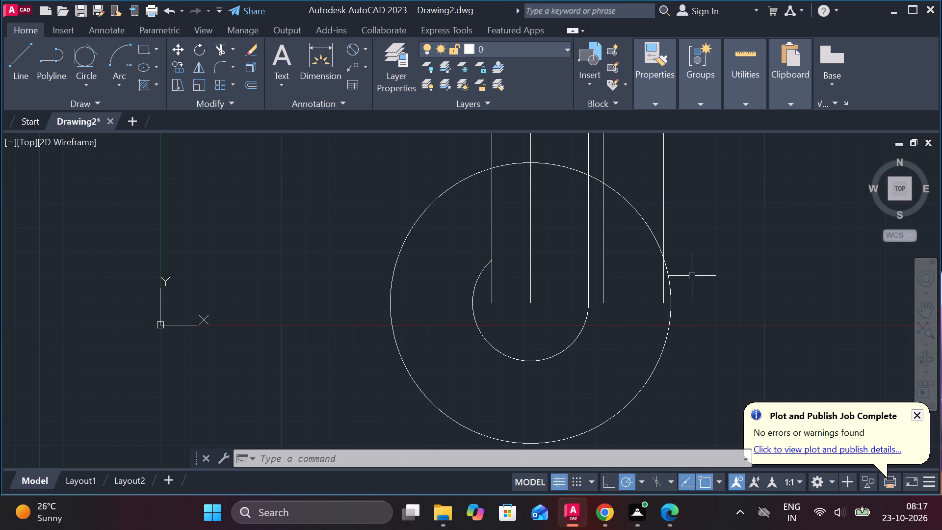
{"action": "scroll", "coordinate": [692, 280], "scroll_direction": "down", "scroll_amount": 2}
{"action": "scroll", "coordinate": [693, 294], "scroll_direction": "up", "scroll_amount": 2}
{"action": "middle_click_drag", "start_coordinate": [691, 294], "coordinate": [660, 293]}
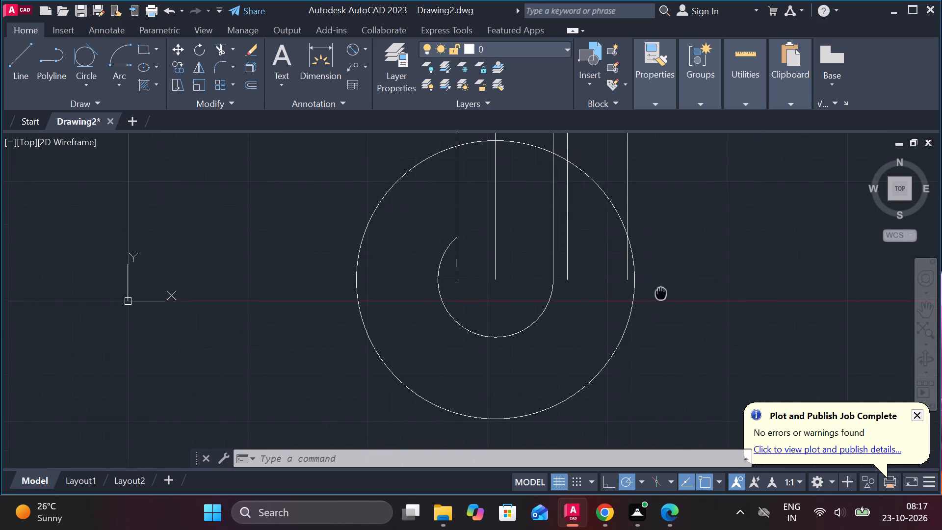
{"action": "middle_click_drag", "start_coordinate": [660, 293], "coordinate": [572, 289]}
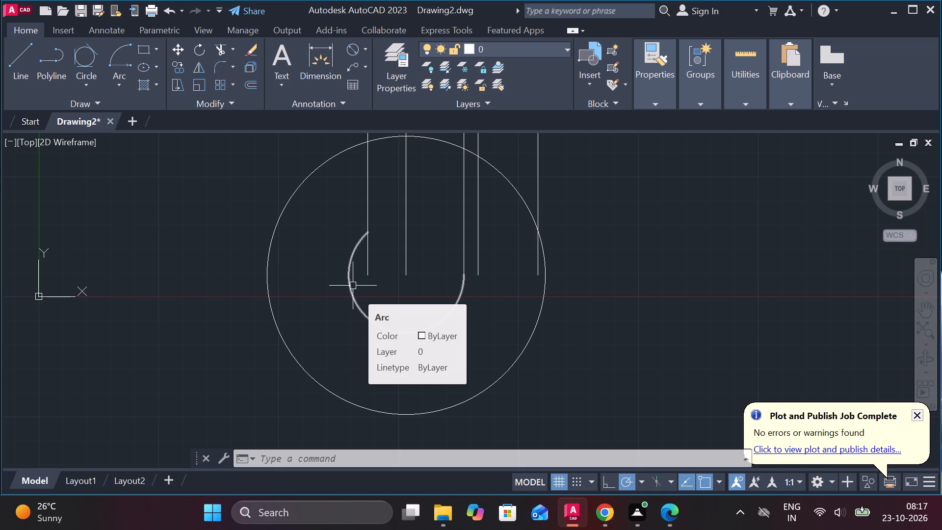
{"action": "key", "text": "l"}
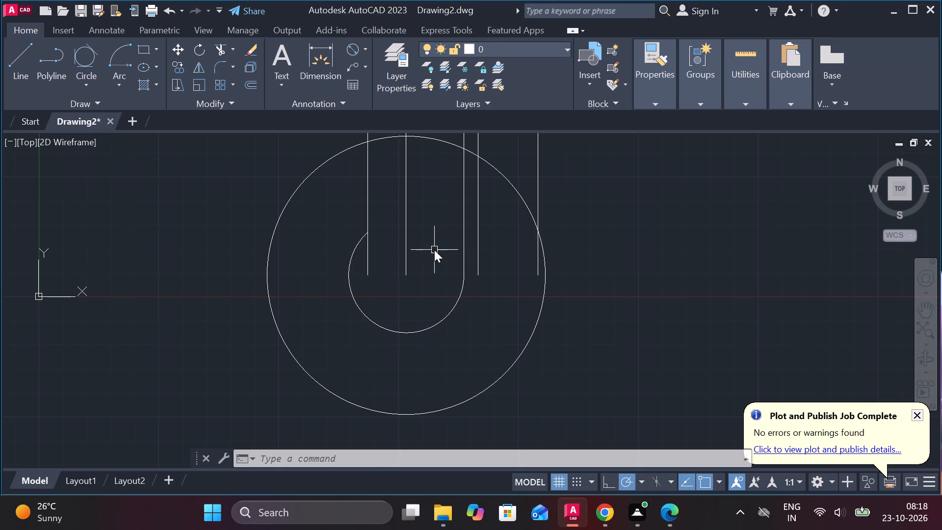
{"action": "key", "text": "Return"}
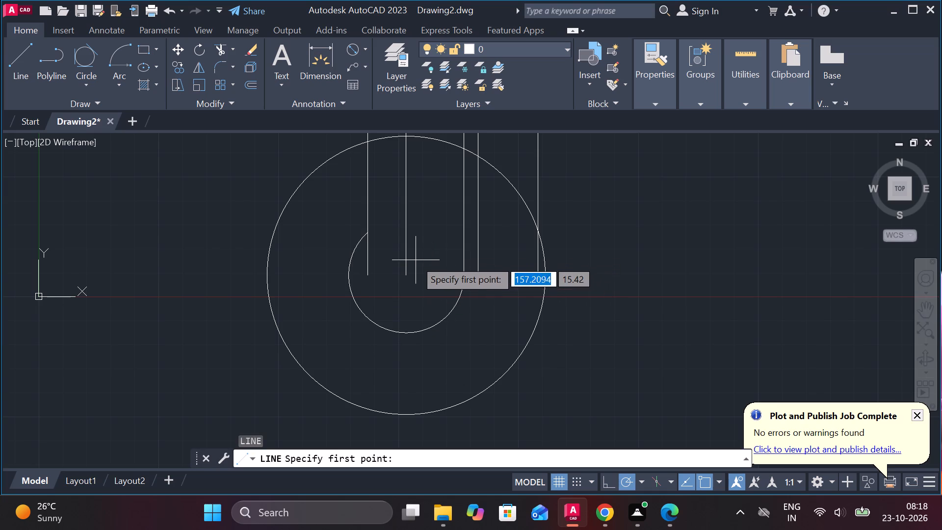
{"action": "left_click", "coordinate": [404, 276]}
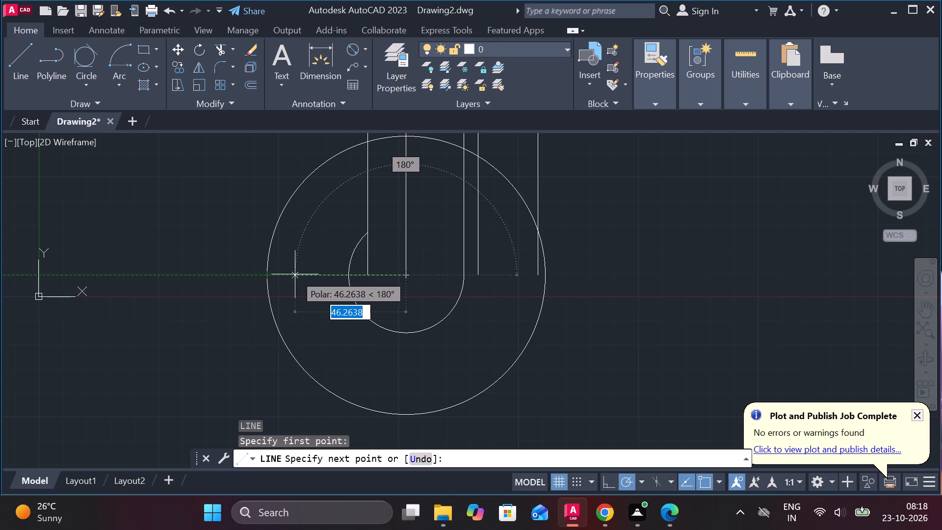
{"action": "type", "text": "32"}
{"action": "key", "text": "space"}
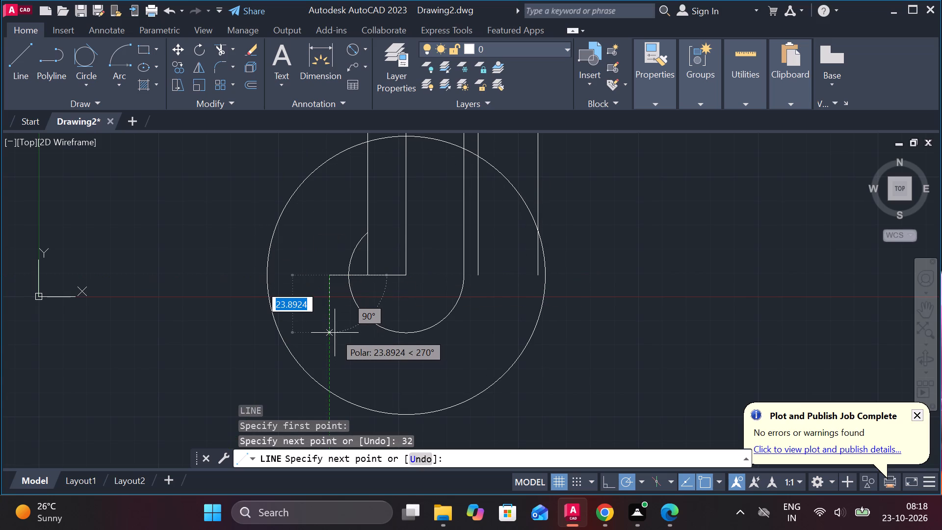
{"action": "left_click", "coordinate": [335, 333]}
{"action": "key", "text": "Escape"}
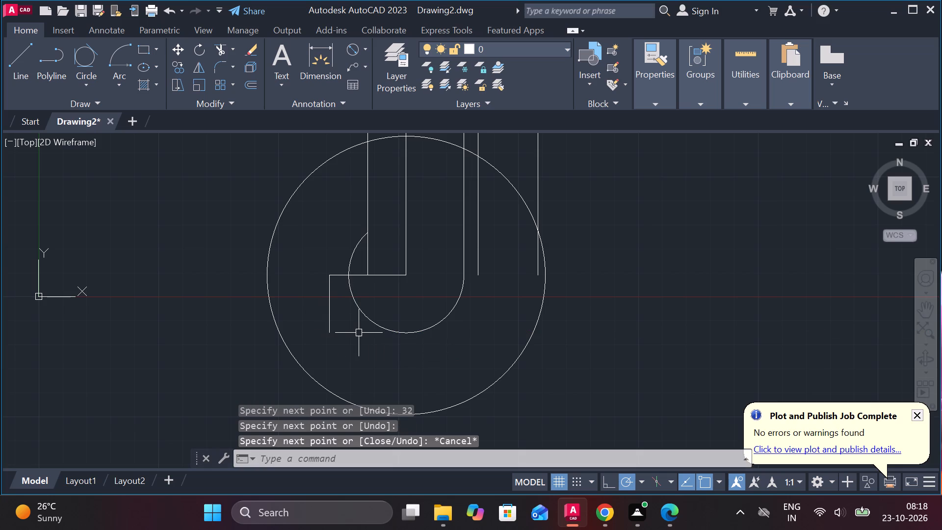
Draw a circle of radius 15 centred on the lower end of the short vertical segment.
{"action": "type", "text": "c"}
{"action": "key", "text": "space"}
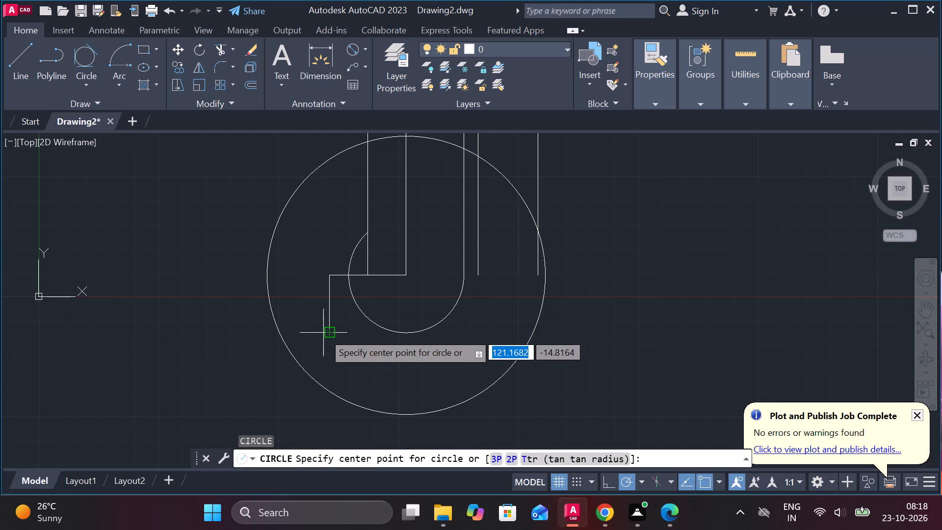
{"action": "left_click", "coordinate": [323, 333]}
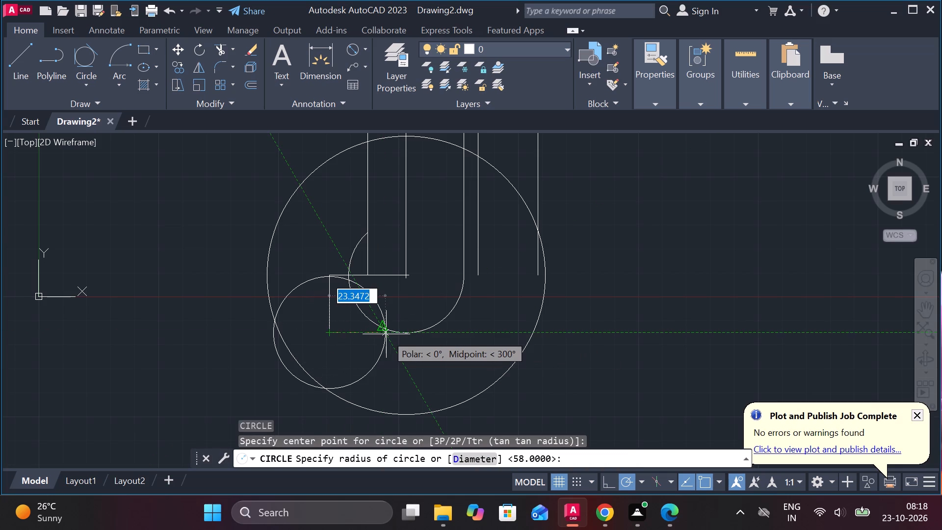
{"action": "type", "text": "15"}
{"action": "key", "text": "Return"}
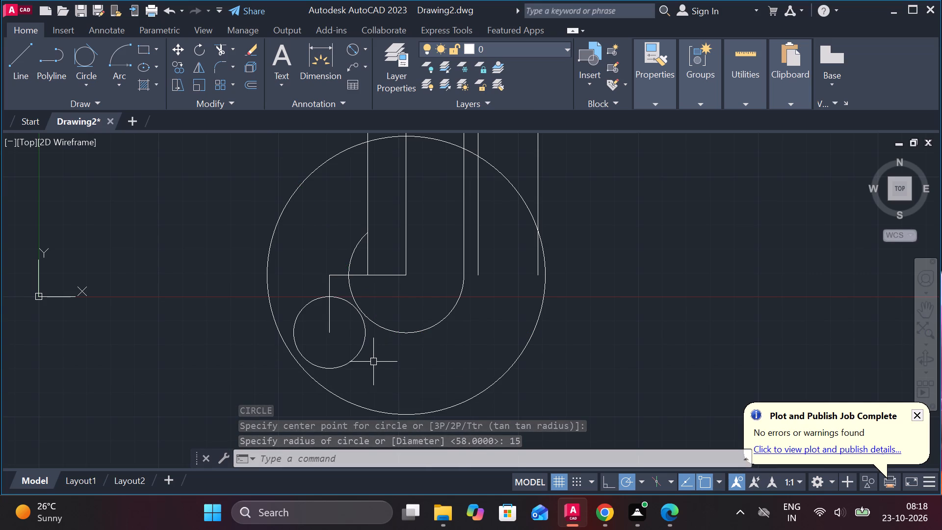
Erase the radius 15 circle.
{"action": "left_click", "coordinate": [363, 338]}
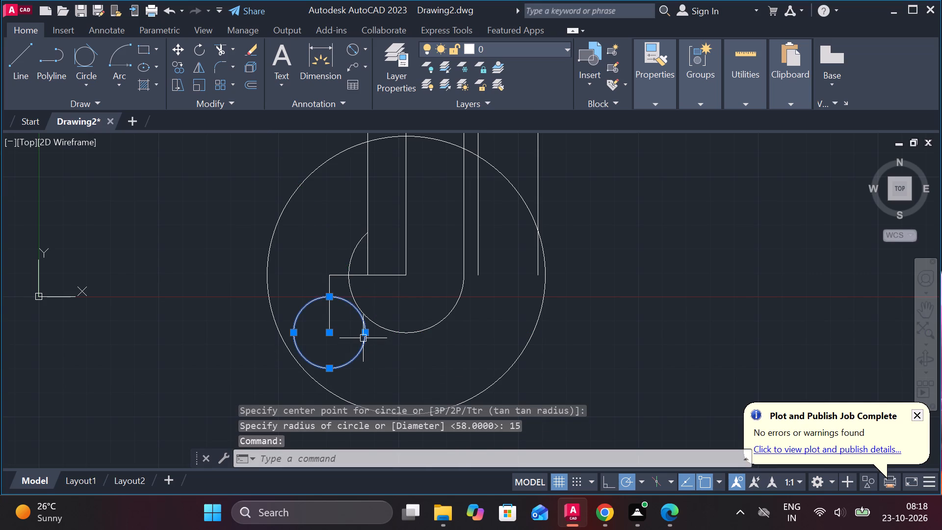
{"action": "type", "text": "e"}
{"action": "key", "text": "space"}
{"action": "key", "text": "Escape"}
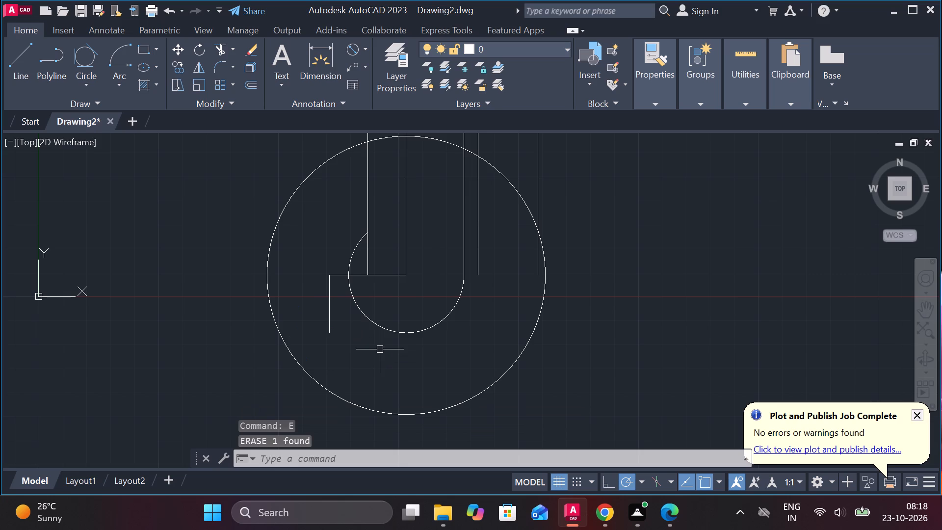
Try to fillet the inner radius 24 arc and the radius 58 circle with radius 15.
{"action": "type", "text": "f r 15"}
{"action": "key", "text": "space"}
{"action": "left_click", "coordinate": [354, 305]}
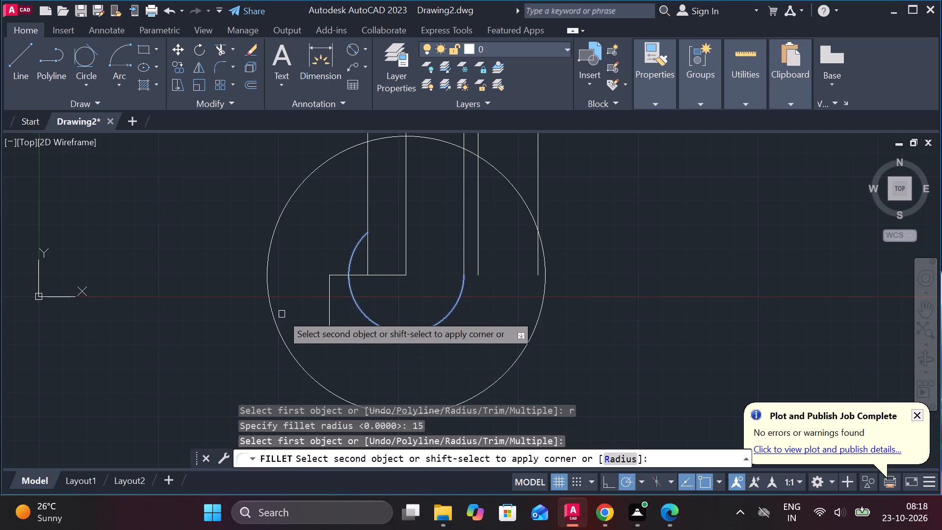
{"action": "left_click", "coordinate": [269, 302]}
Erase the short vertical segment hanging from the end of the 32-unit horizontal line.
{"action": "scroll", "coordinate": [298, 302], "scroll_direction": "up", "scroll_amount": 2}
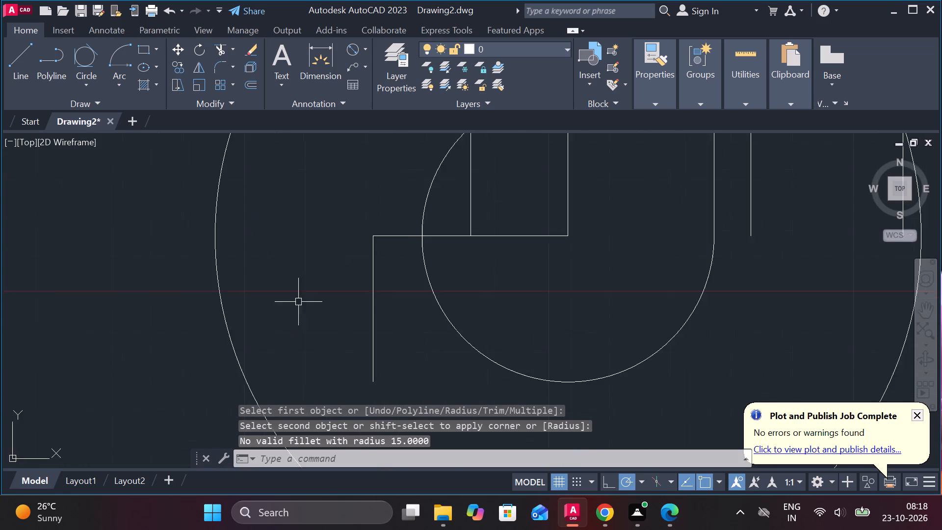
{"action": "scroll", "coordinate": [324, 306], "scroll_direction": "down", "scroll_amount": 4}
{"action": "scroll", "coordinate": [330, 311], "scroll_direction": "up", "scroll_amount": 3}
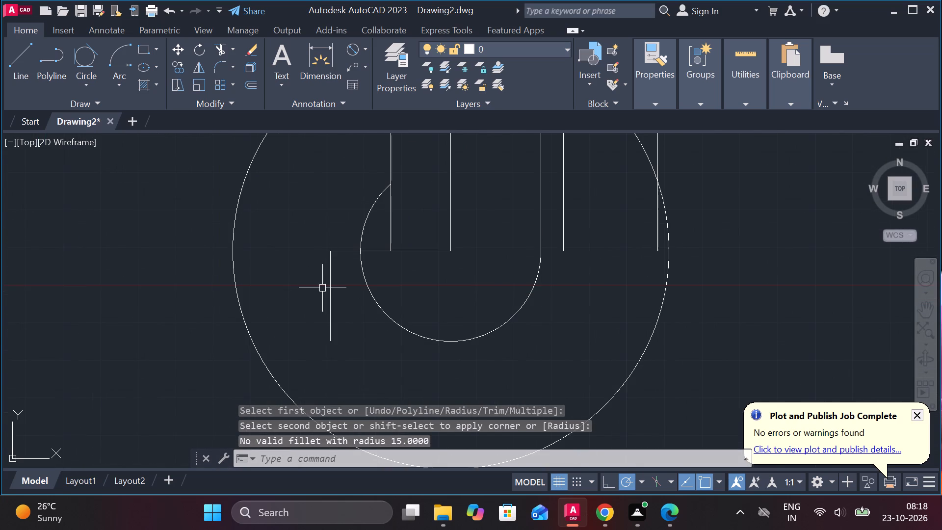
{"action": "left_click", "coordinate": [333, 278]}
{"action": "type", "text": "e"}
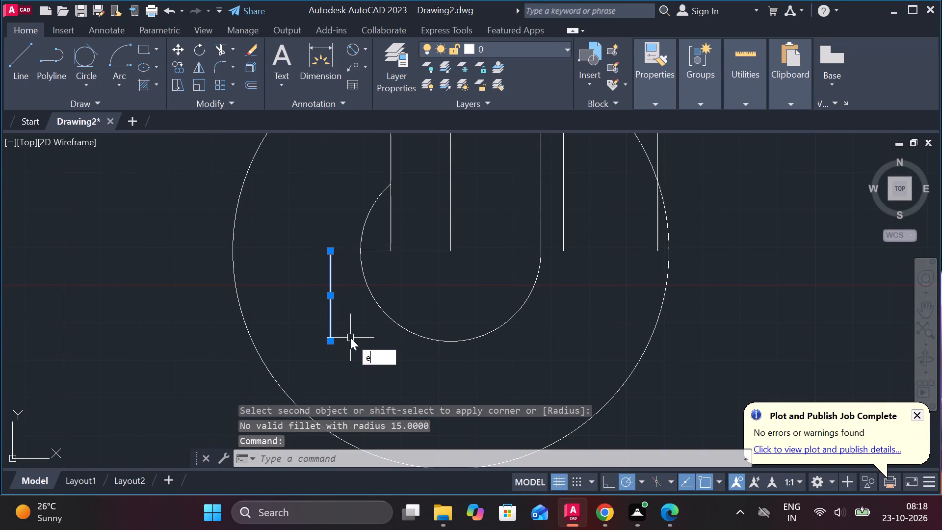
{"action": "key", "text": "space"}
Replace the radius 58 circle with a concentric circle of radius 55 passing through the lower end of the outermost vertical line.
{"action": "scroll", "coordinate": [350, 338], "scroll_direction": "down", "scroll_amount": 2}
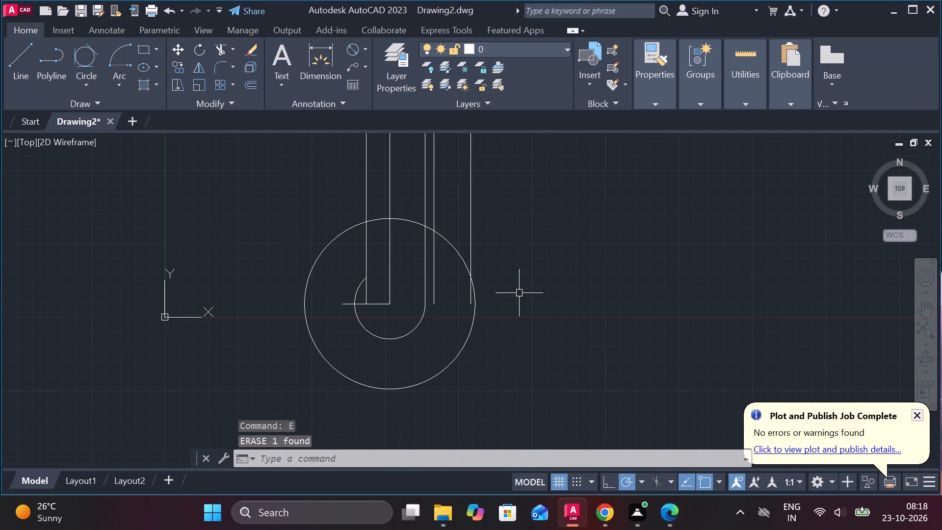
{"action": "left_click", "coordinate": [475, 316]}
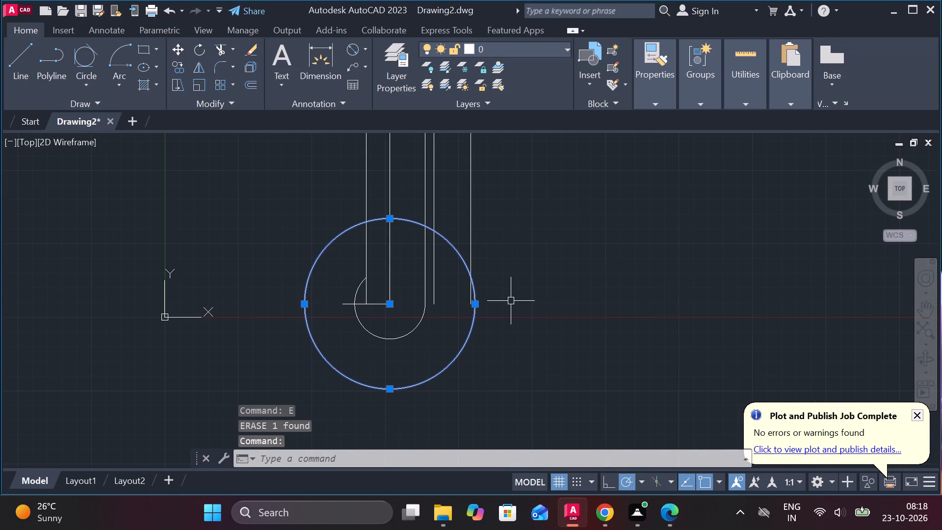
{"action": "type", "text": "e"}
{"action": "key", "text": "space"}
{"action": "type", "text": "c"}
{"action": "key", "text": "space"}
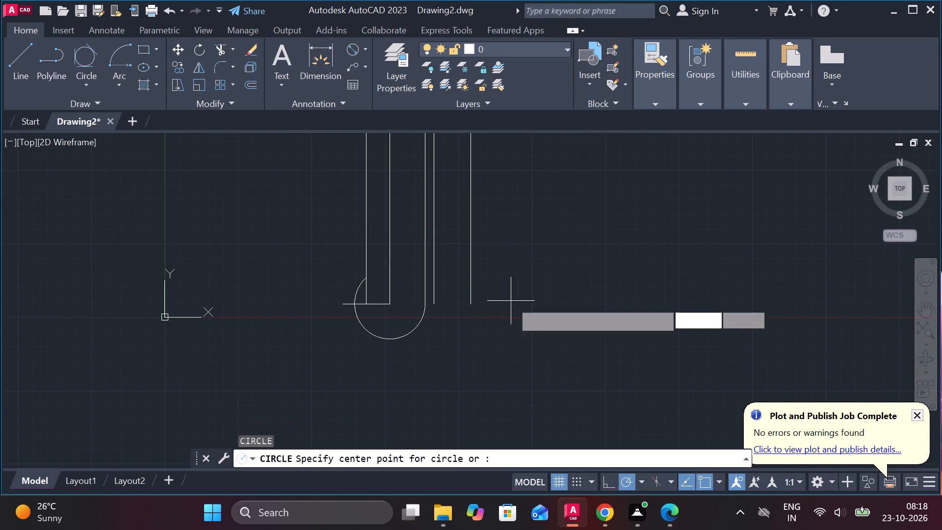
{"action": "left_click", "coordinate": [388, 309]}
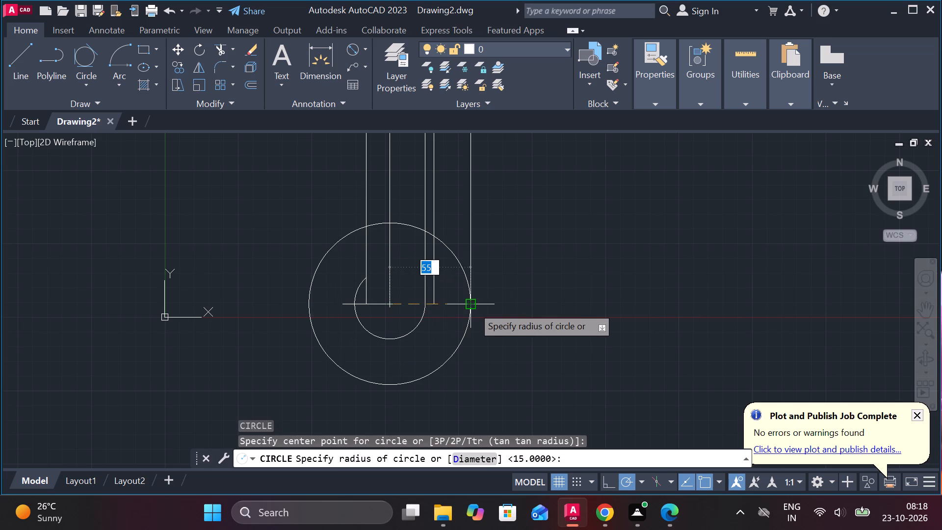
{"action": "left_click", "coordinate": [472, 306]}
{"action": "key", "text": "Escape"}
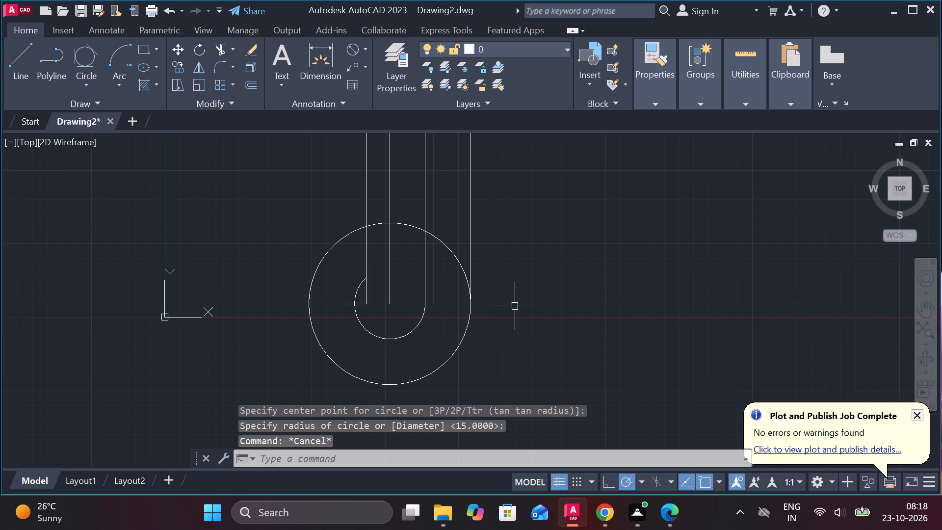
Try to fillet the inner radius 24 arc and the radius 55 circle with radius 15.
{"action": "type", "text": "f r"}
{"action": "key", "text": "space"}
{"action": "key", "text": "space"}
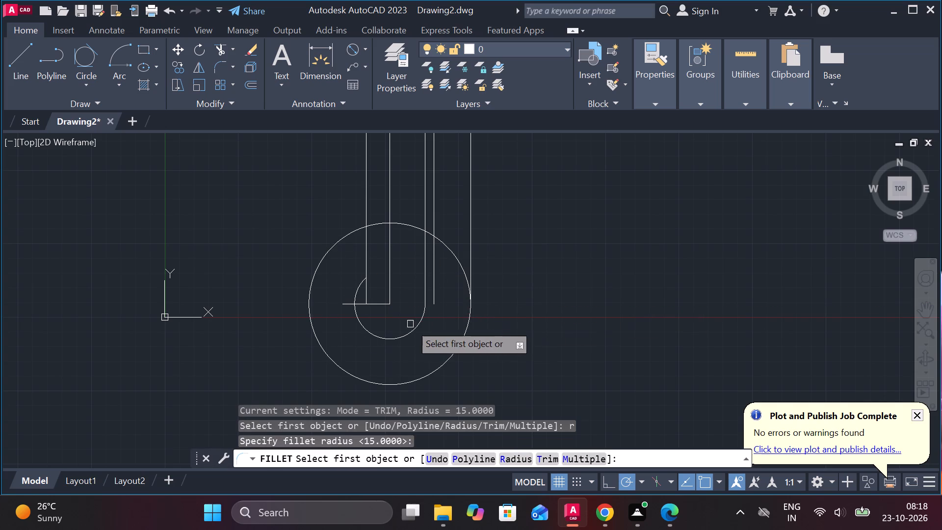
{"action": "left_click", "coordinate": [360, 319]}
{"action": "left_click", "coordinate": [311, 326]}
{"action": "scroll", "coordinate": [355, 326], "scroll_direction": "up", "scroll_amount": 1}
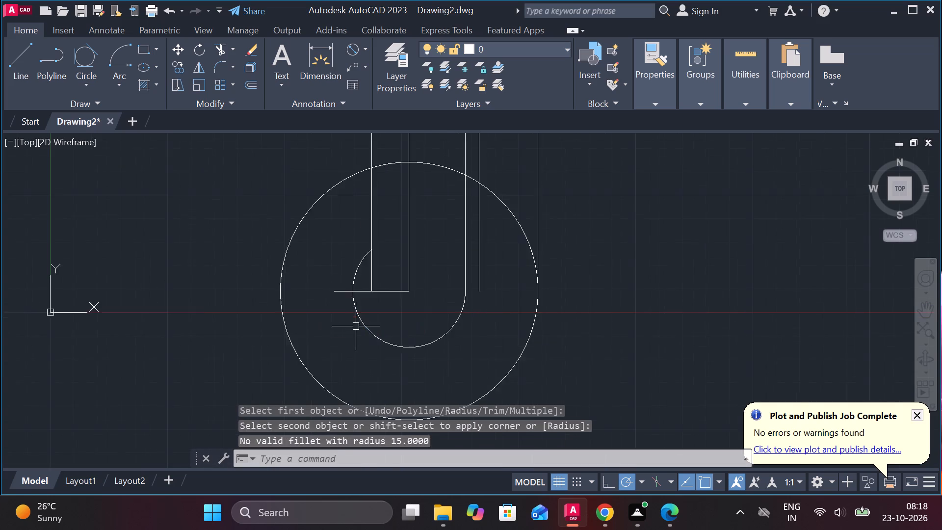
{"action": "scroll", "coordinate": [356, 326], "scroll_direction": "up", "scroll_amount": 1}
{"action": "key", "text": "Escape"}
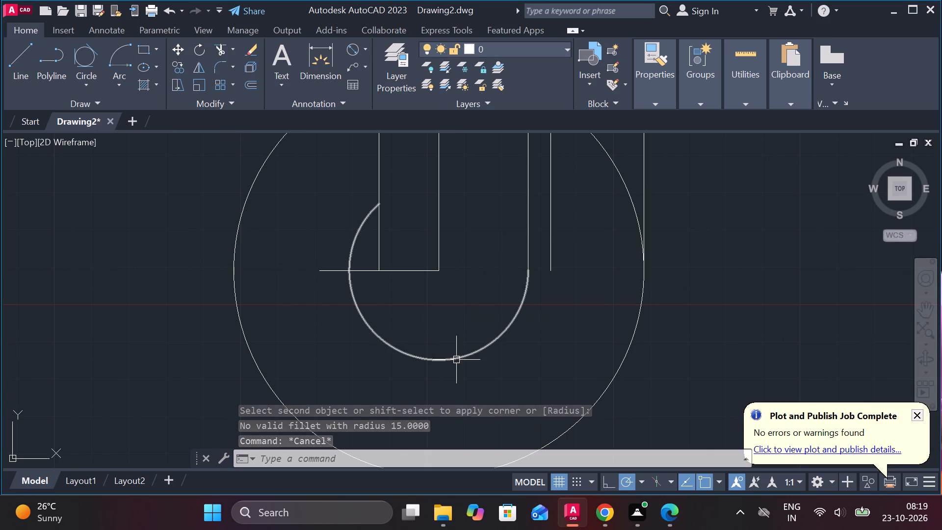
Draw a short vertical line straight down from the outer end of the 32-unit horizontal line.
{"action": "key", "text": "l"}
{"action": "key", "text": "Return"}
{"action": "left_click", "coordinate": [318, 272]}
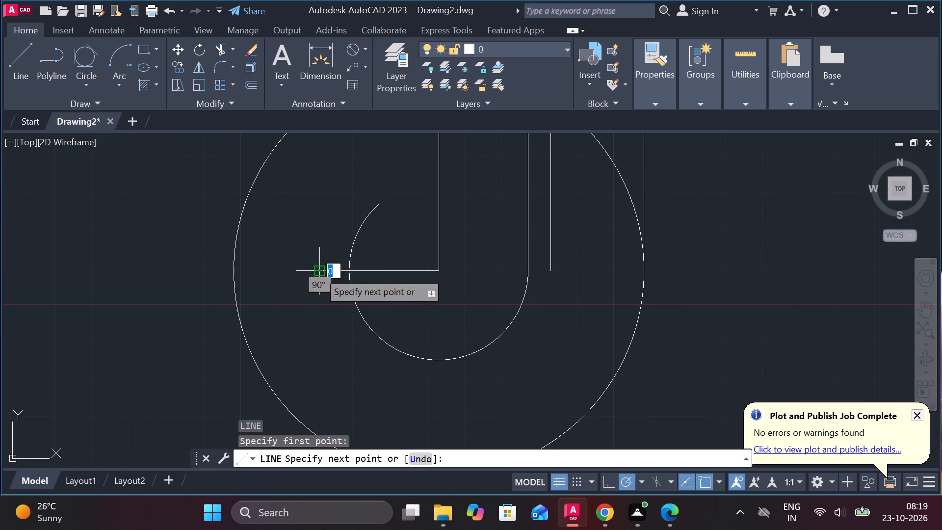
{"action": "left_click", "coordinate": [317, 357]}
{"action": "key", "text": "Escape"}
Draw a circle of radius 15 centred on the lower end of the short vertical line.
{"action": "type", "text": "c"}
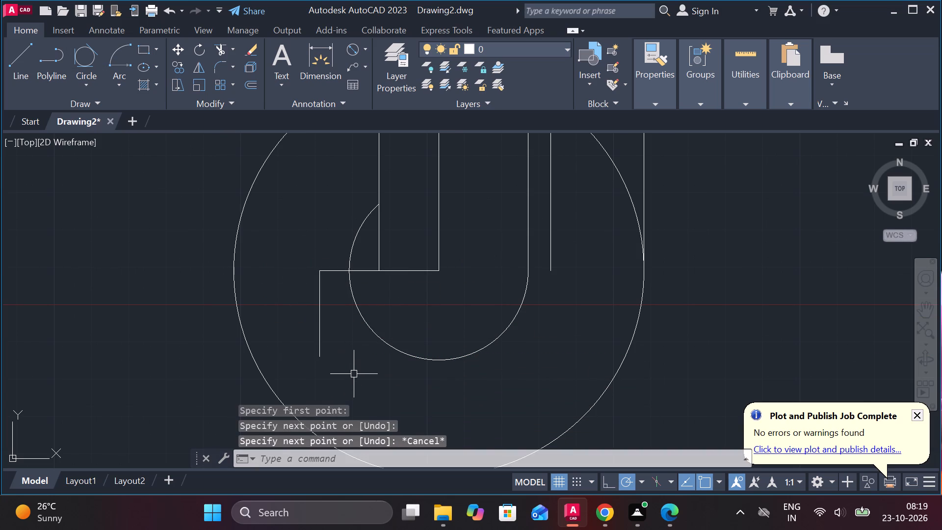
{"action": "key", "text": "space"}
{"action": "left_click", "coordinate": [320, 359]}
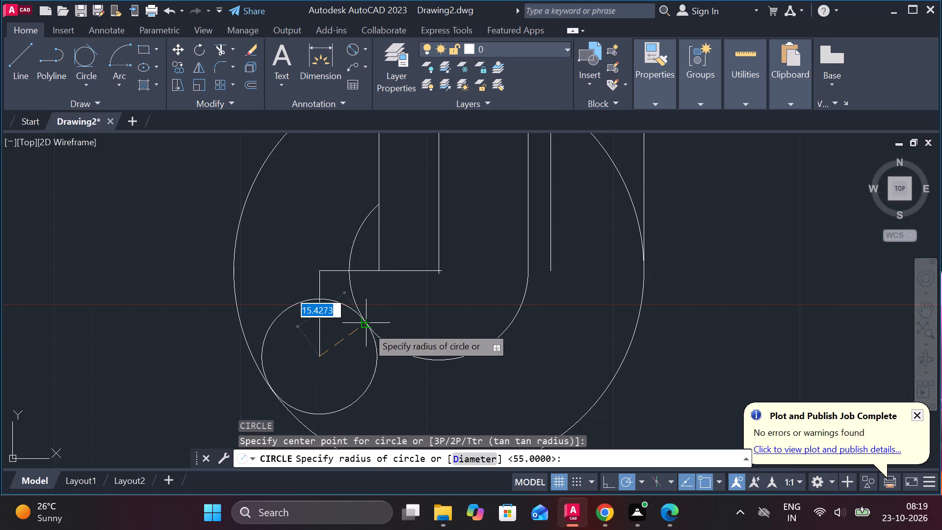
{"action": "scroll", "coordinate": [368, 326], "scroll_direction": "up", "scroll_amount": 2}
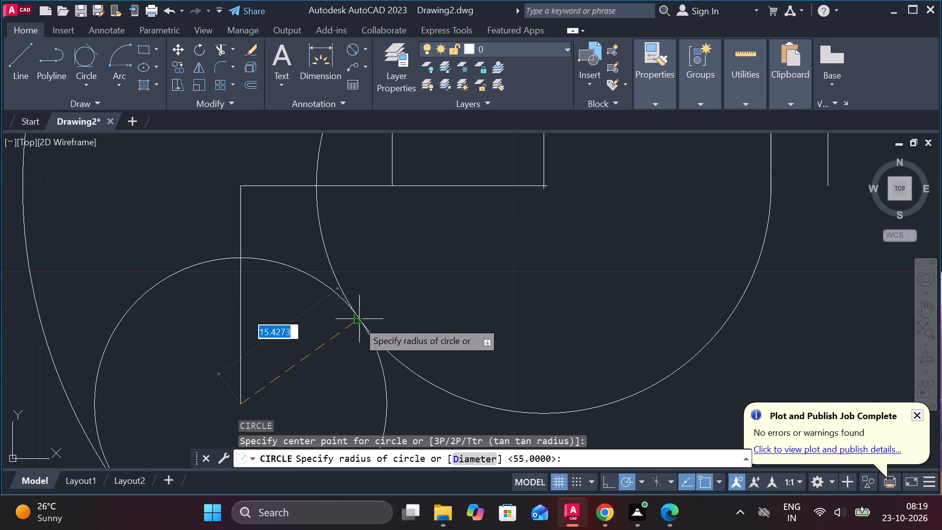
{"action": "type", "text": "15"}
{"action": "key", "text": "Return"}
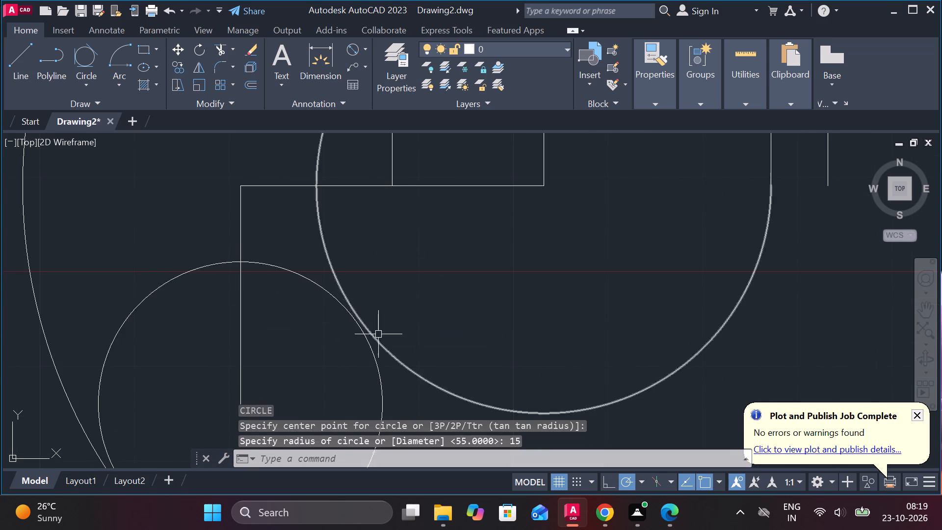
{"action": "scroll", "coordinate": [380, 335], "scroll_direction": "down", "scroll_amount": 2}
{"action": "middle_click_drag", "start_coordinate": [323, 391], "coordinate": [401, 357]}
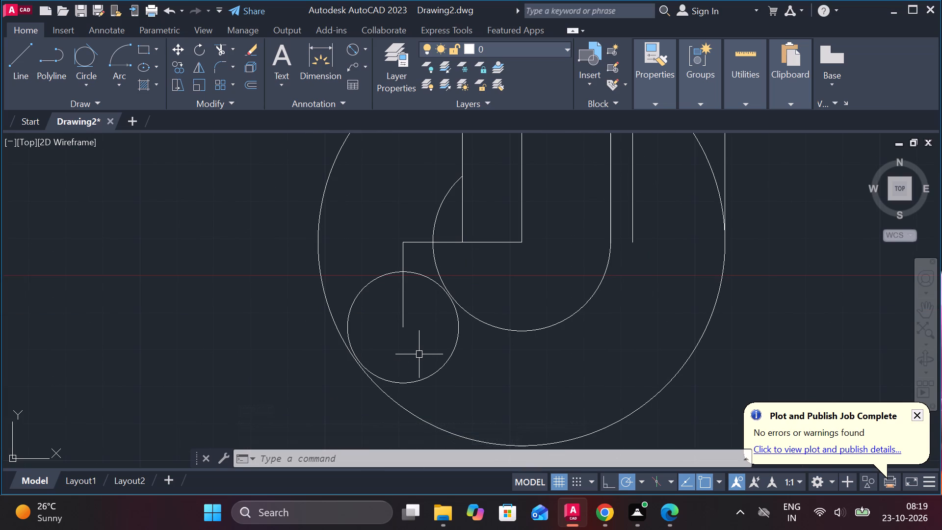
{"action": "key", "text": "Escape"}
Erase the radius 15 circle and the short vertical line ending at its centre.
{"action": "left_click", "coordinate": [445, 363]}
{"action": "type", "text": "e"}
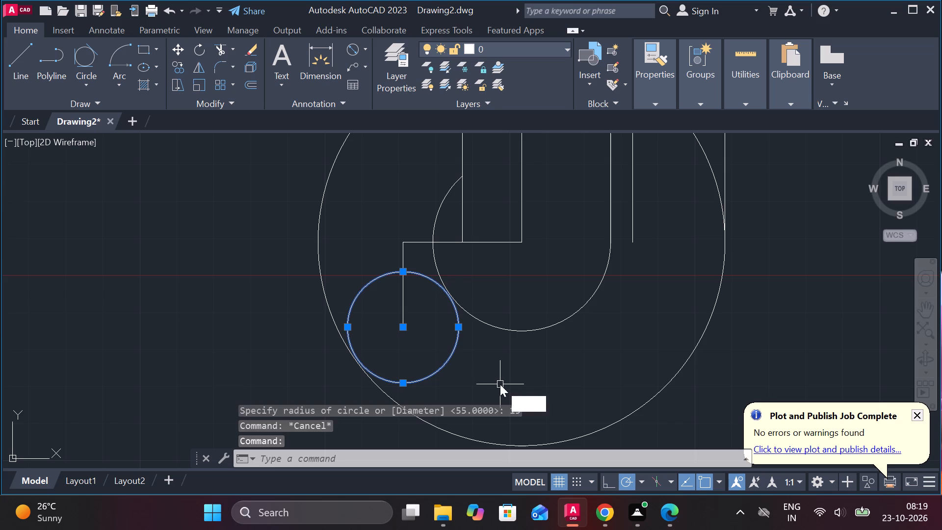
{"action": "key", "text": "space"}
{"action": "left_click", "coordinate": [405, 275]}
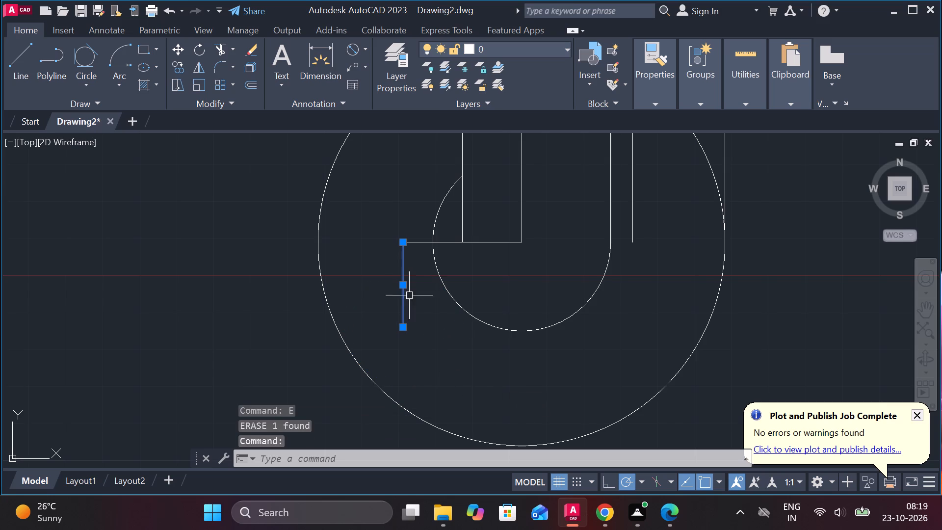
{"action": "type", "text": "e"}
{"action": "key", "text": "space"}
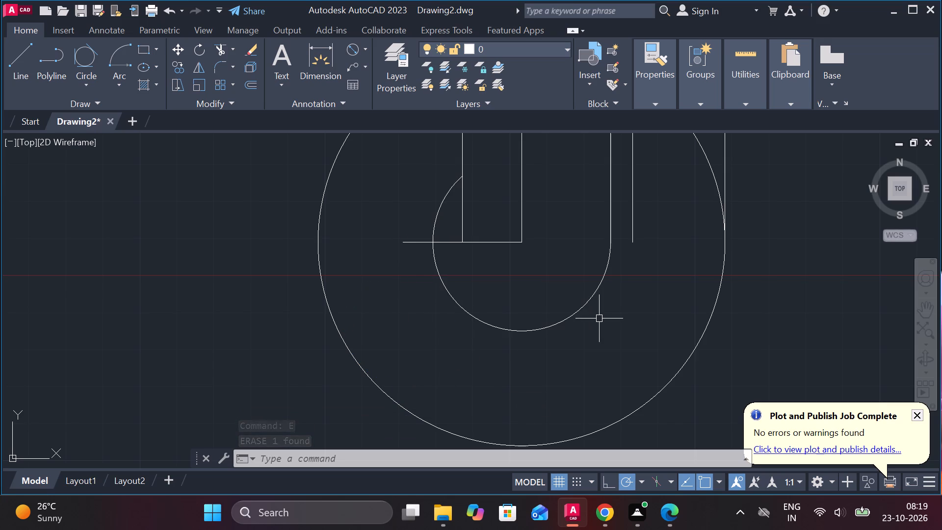
Draw a circle of radius 34 centred on the lower end of the middle vertical line.
{"action": "type", "text": "c"}
{"action": "key", "text": "space"}
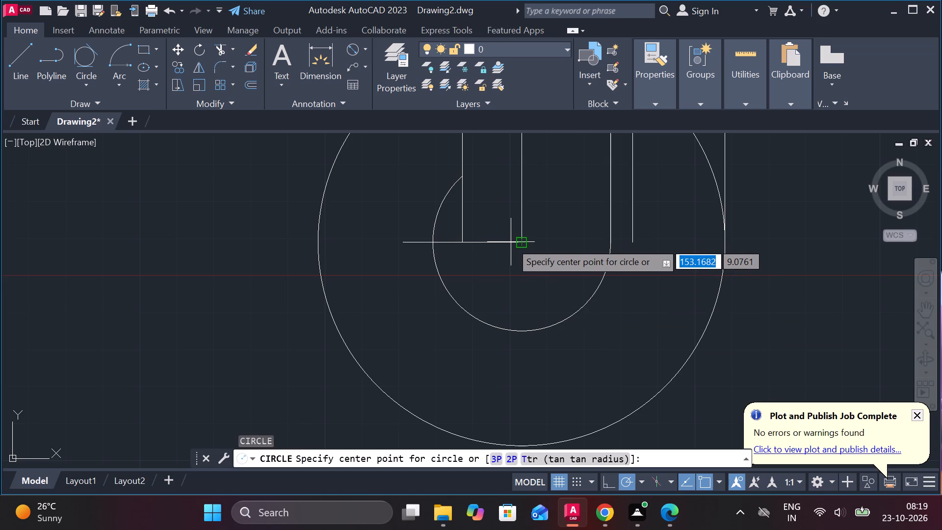
{"action": "left_click", "coordinate": [516, 242]}
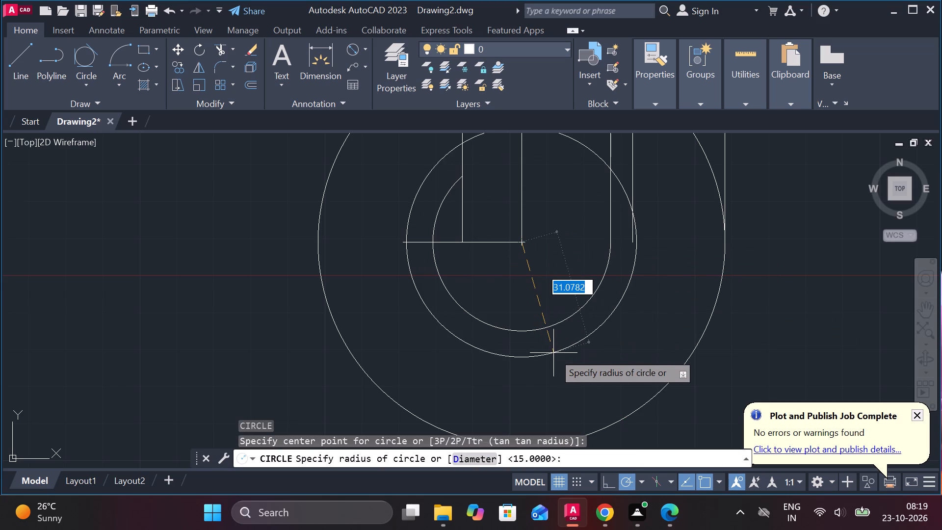
{"action": "type", "text": "34"}
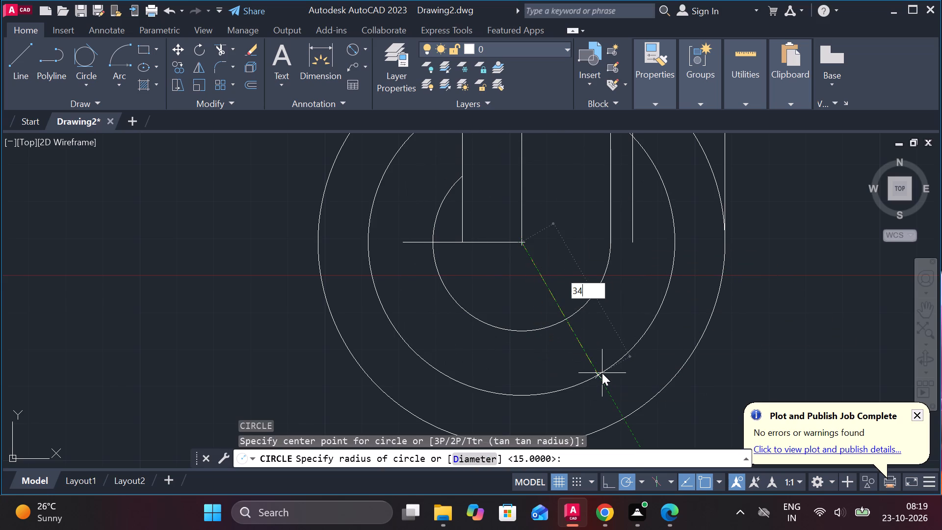
{"action": "key", "text": "Return"}
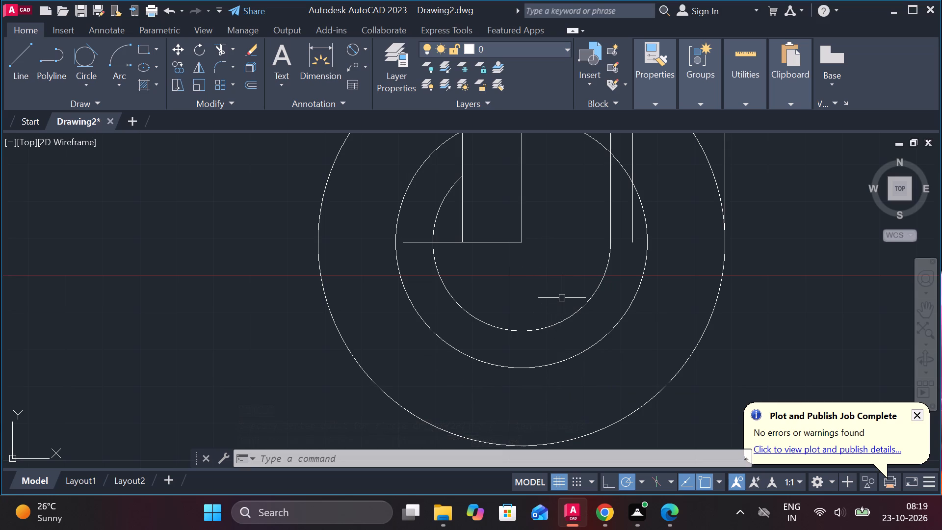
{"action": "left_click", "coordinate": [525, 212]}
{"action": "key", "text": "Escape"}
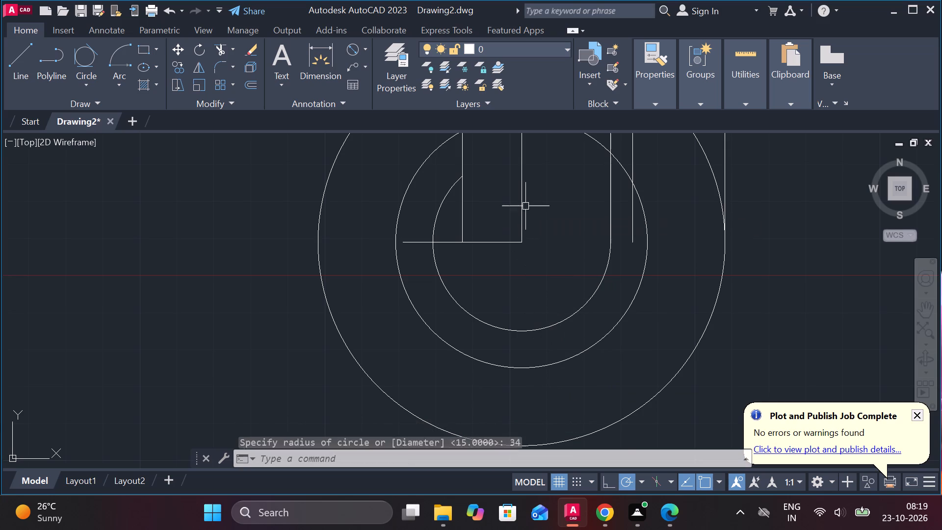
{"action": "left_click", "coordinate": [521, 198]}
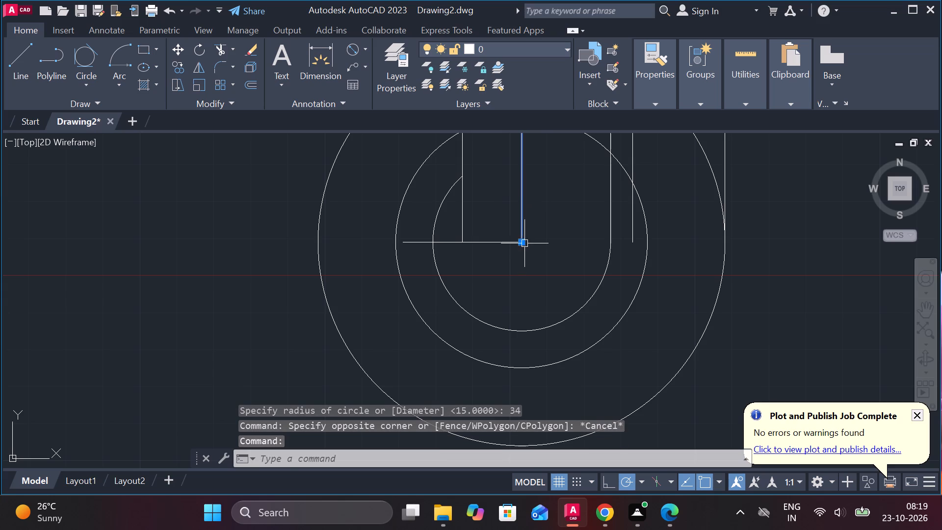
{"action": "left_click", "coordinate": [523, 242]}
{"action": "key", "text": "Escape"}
Draw a vertical line straight down from the circles' centre, ending between the radius 34 and radius 55 circles.
{"action": "key", "text": "l"}
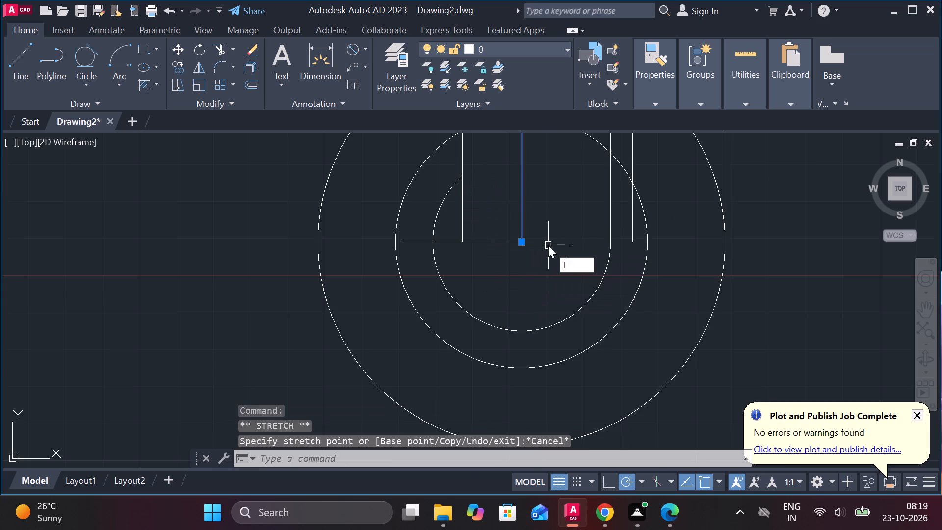
{"action": "key", "text": "Return"}
{"action": "left_click", "coordinate": [526, 238]}
{"action": "middle_click_drag", "start_coordinate": [533, 336], "coordinate": [525, 318]}
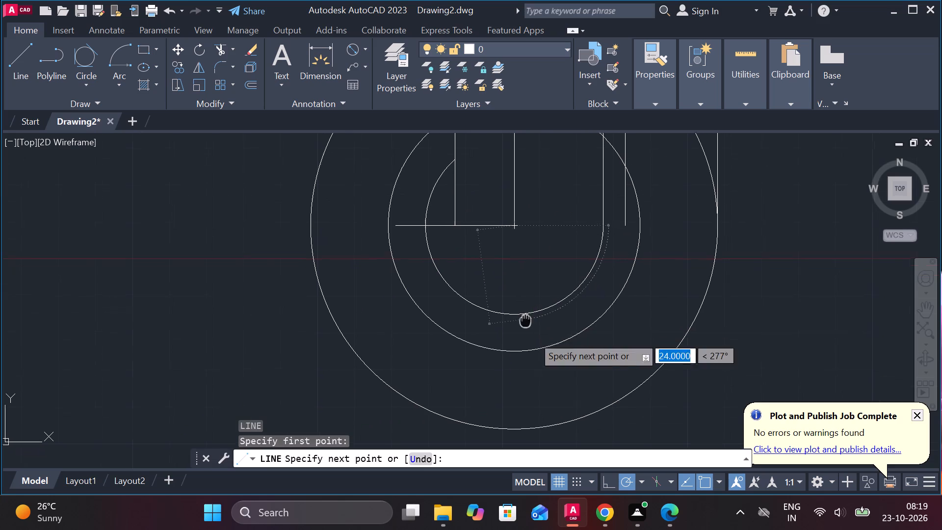
{"action": "left_click", "coordinate": [508, 389]}
{"action": "key", "text": "Escape"}
Offset the new vertical line by 22 to both its right and left sides.
{"action": "left_click", "coordinate": [512, 371]}
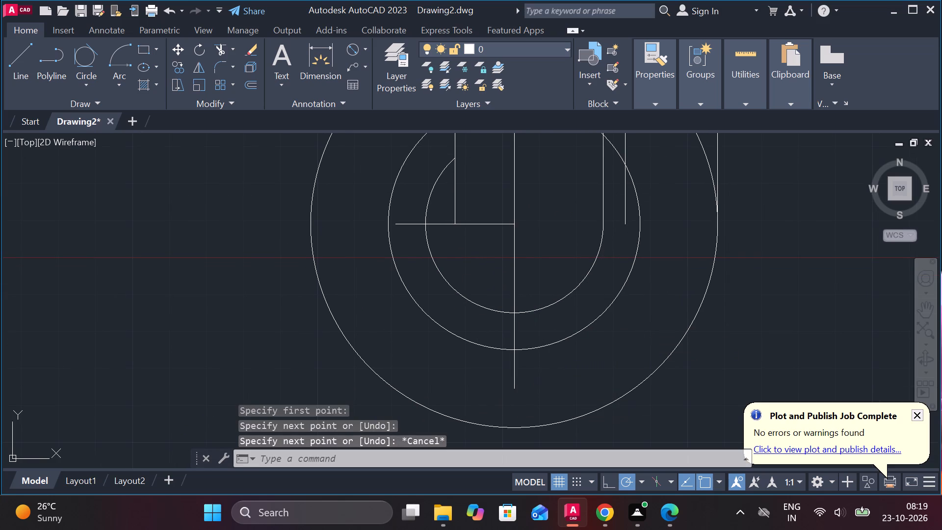
{"action": "key", "text": "o"}
{"action": "key", "text": "Return"}
{"action": "key", "text": "Return"}
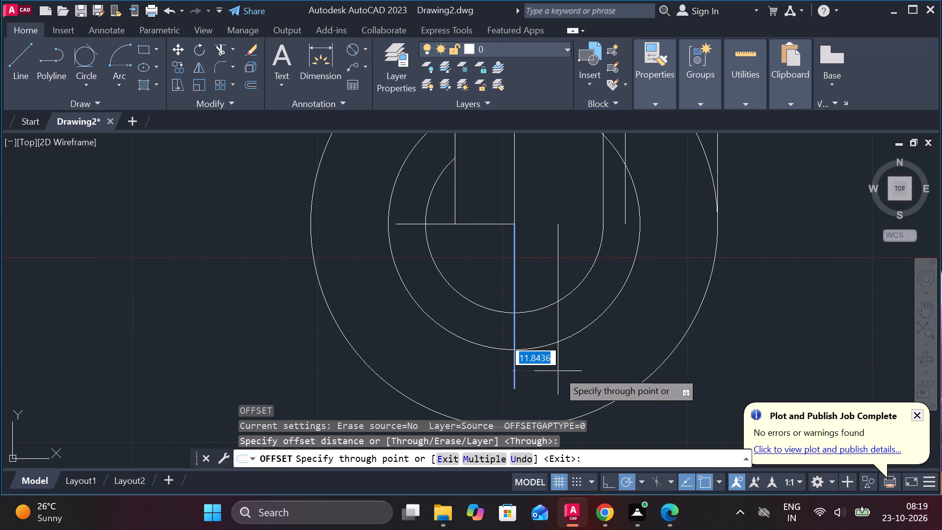
{"action": "type", "text": "22"}
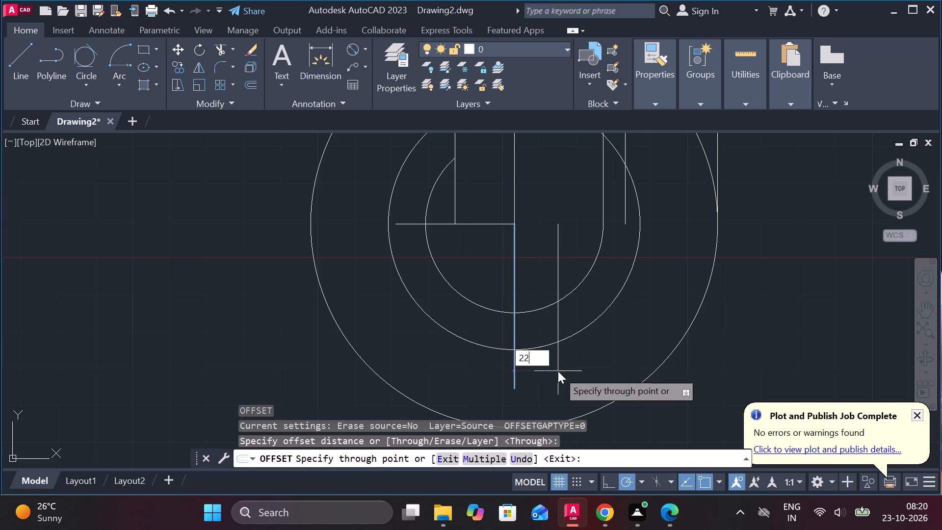
{"action": "key", "text": "Return"}
{"action": "left_click", "coordinate": [517, 367]}
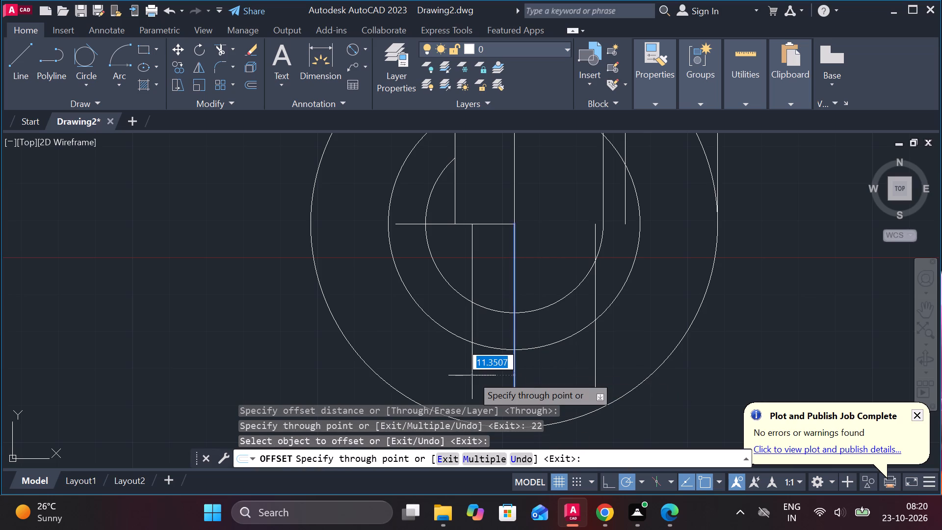
{"action": "type", "text": "22"}
{"action": "key", "text": "Return"}
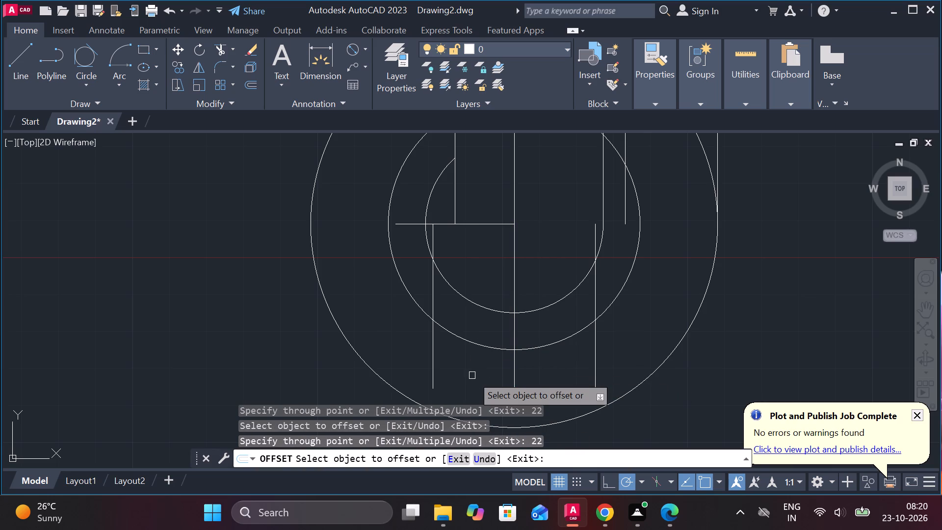
{"action": "key", "text": "Escape"}
Draw a circle of diameter 8 centred where the left offset line crosses the lower part of the radius 34 circle.
{"action": "type", "text": "c"}
{"action": "key", "text": "space"}
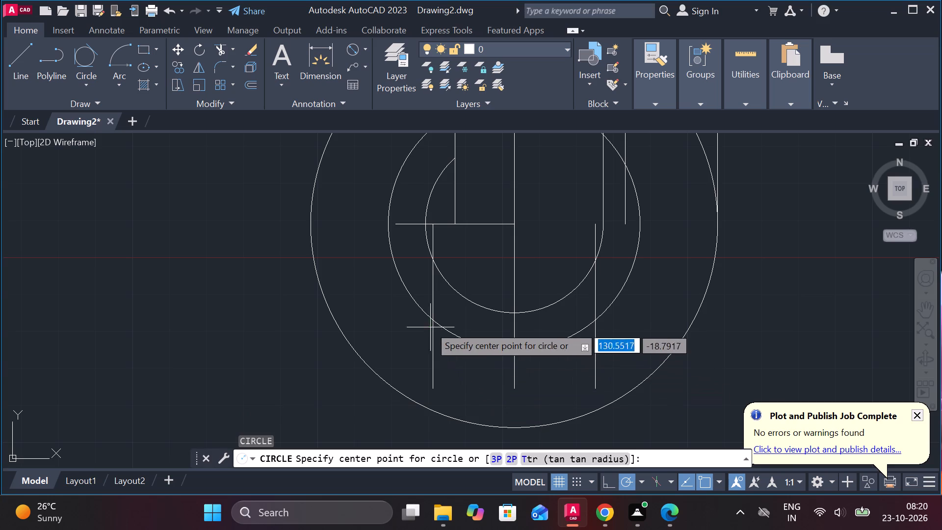
{"action": "left_click", "coordinate": [429, 323]}
{"action": "type", "text": "d"}
{"action": "key", "text": "space"}
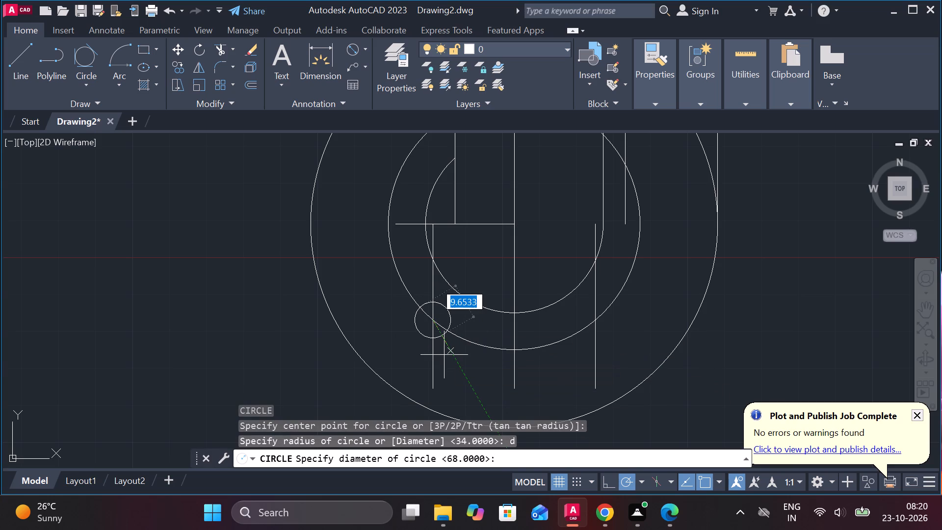
{"action": "key", "text": "8"}
{"action": "key", "text": "Return"}
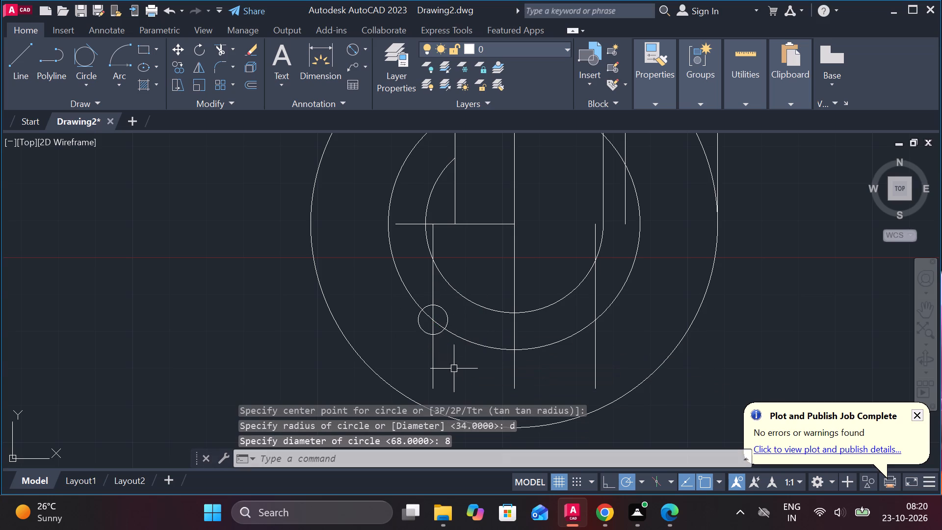
Draw a circle of diameter 8 centred where the right offset line crosses the lower part of the radius 34 circle.
{"action": "key", "text": "space"}
{"action": "left_click", "coordinate": [594, 324]}
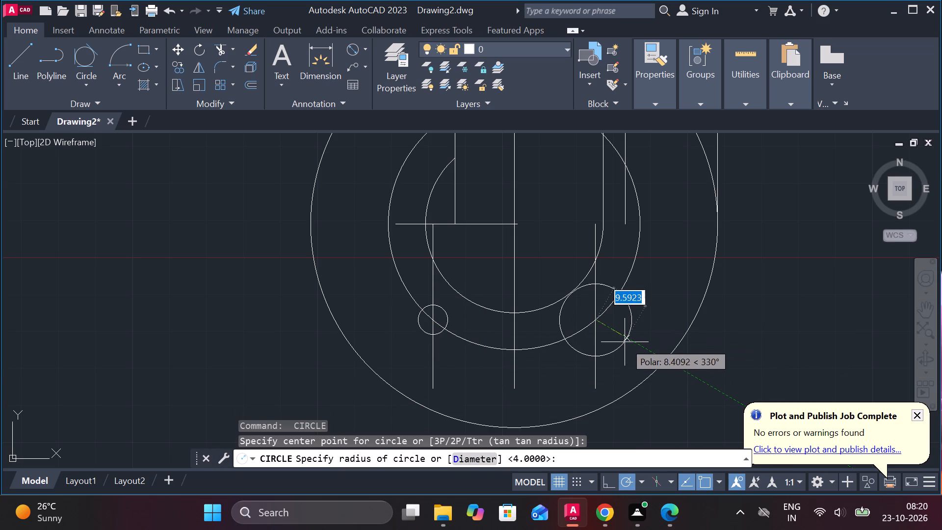
{"action": "type", "text": "d"}
{"action": "key", "text": "space"}
{"action": "key", "text": "8"}
{"action": "key", "text": "Return"}
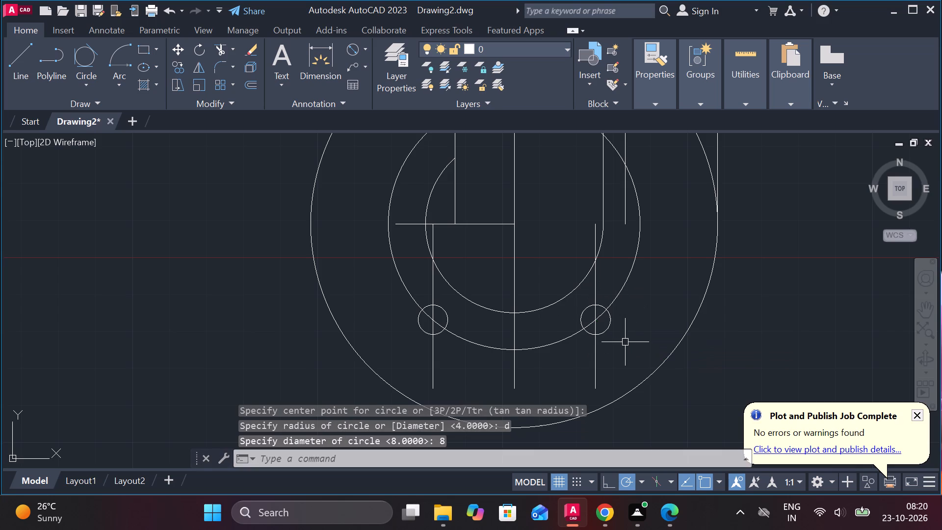
{"action": "key", "text": "Escape"}
Trim the radius 34 circle on both sides between the diameter 8 circles and the vertical lines above them.
{"action": "type", "text": "tr"}
{"action": "key", "text": "space"}
{"action": "left_click", "coordinate": [625, 284]}
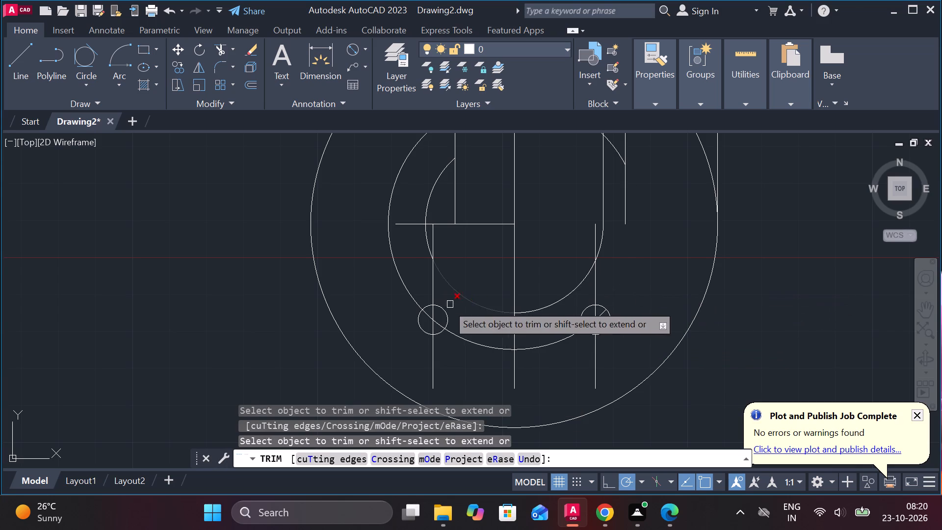
{"action": "left_click", "coordinate": [409, 296]}
{"action": "key", "text": "Escape"}
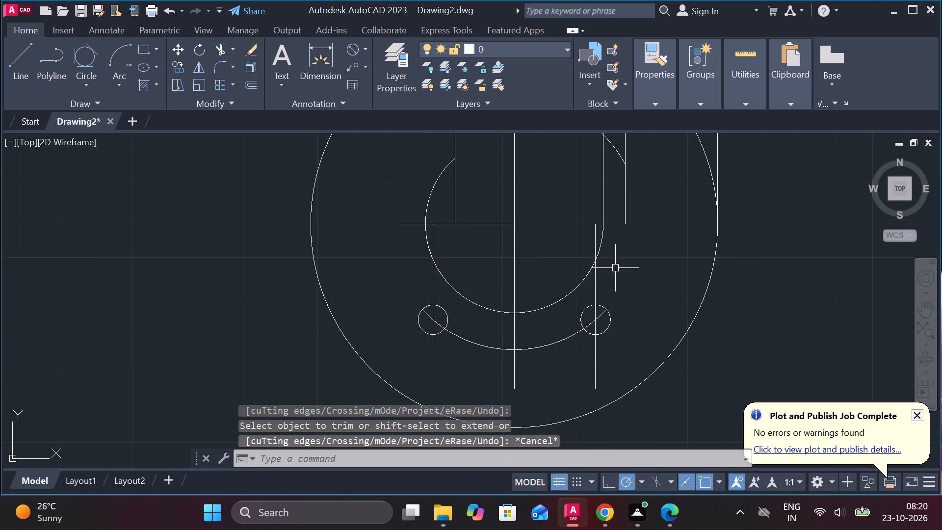
Erase the leftover upper arc of the radius 34 circle.
{"action": "middle_click_drag", "start_coordinate": [627, 313], "coordinate": [619, 358]}
{"action": "left_click", "coordinate": [574, 154]}
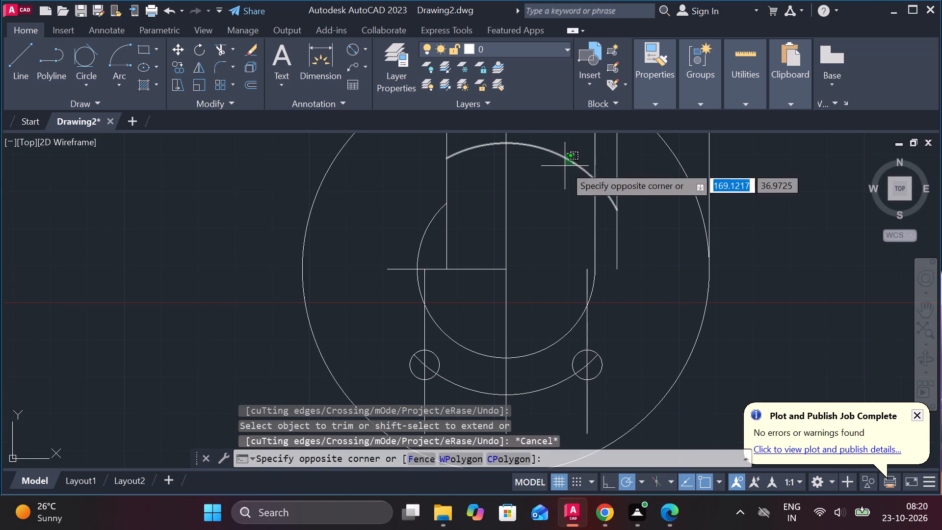
{"action": "left_click", "coordinate": [565, 166]}
{"action": "type", "text": "e"}
{"action": "key", "text": "space"}
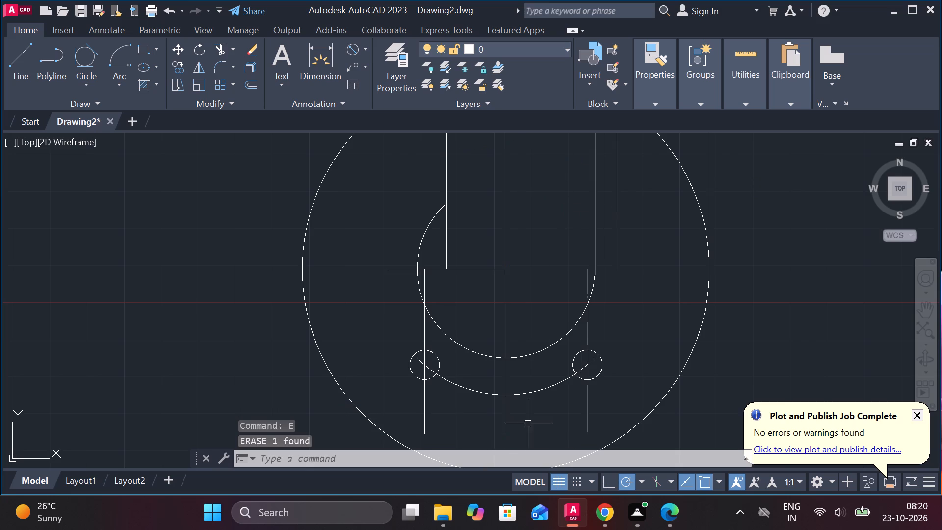
Load the CENTER linetype from acadiso.lin into the drawing.
{"action": "left_click", "coordinate": [655, 98]}
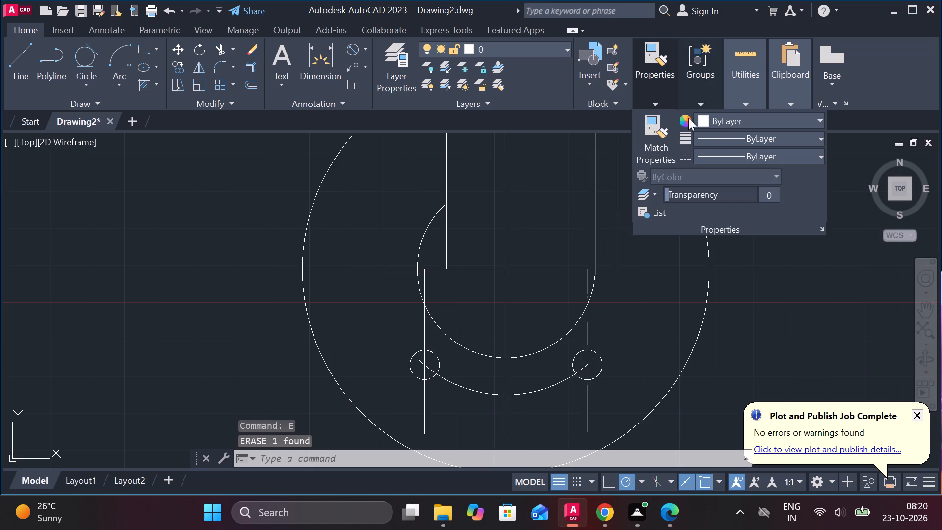
{"action": "left_click", "coordinate": [654, 99]}
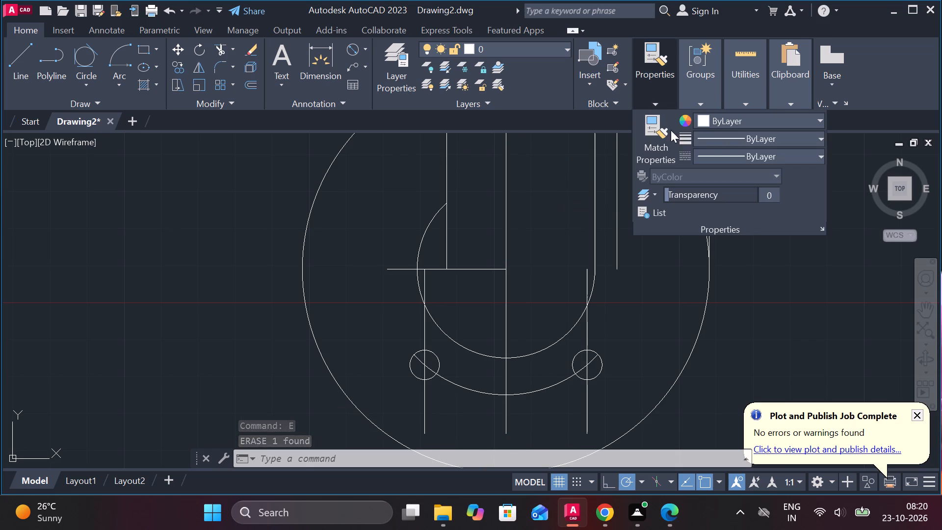
{"action": "left_click", "coordinate": [779, 151]}
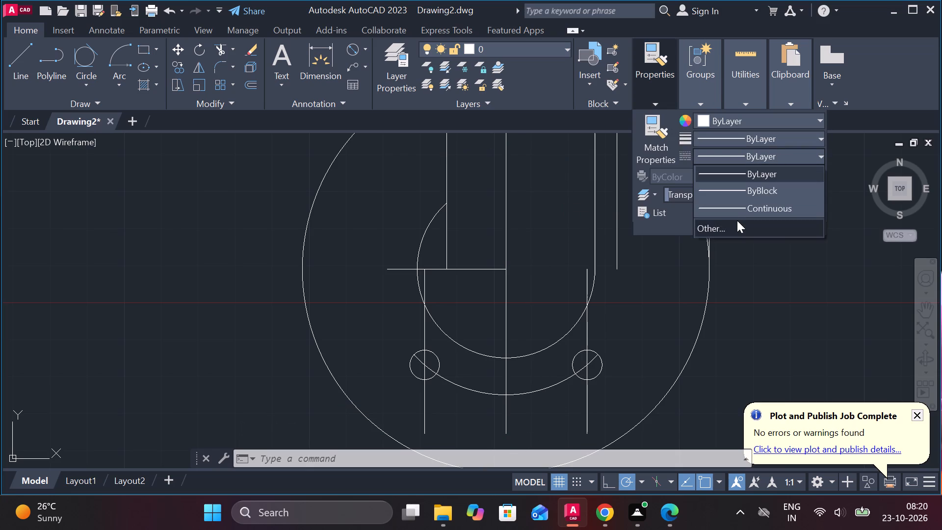
{"action": "left_click", "coordinate": [737, 220]}
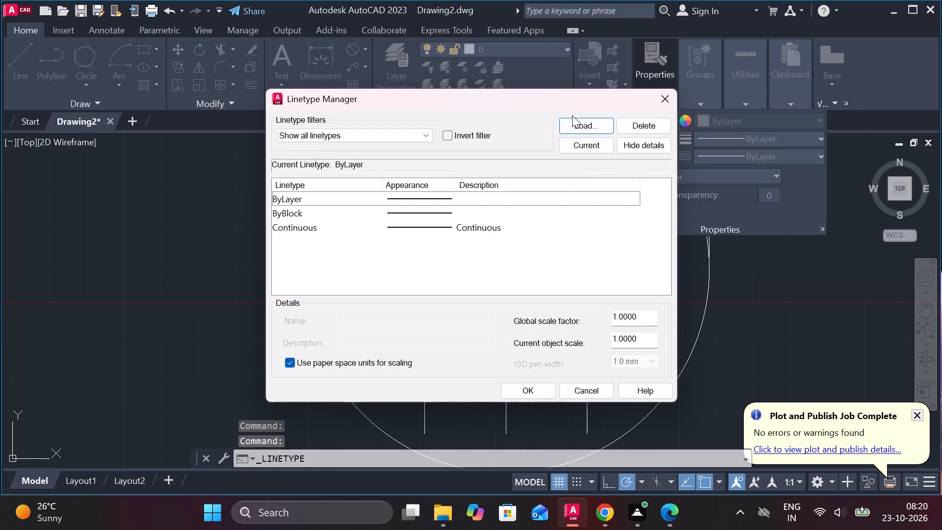
{"action": "left_click", "coordinate": [586, 124]}
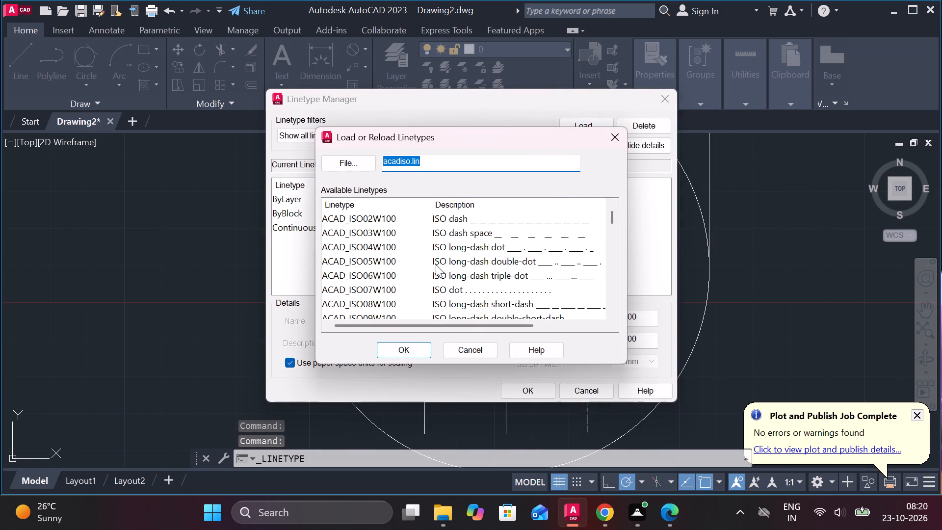
{"action": "scroll", "coordinate": [436, 265], "scroll_direction": "down", "scroll_amount": 2}
{"action": "scroll", "coordinate": [389, 273], "scroll_direction": "down", "scroll_amount": 2}
{"action": "left_click", "coordinate": [328, 303]}
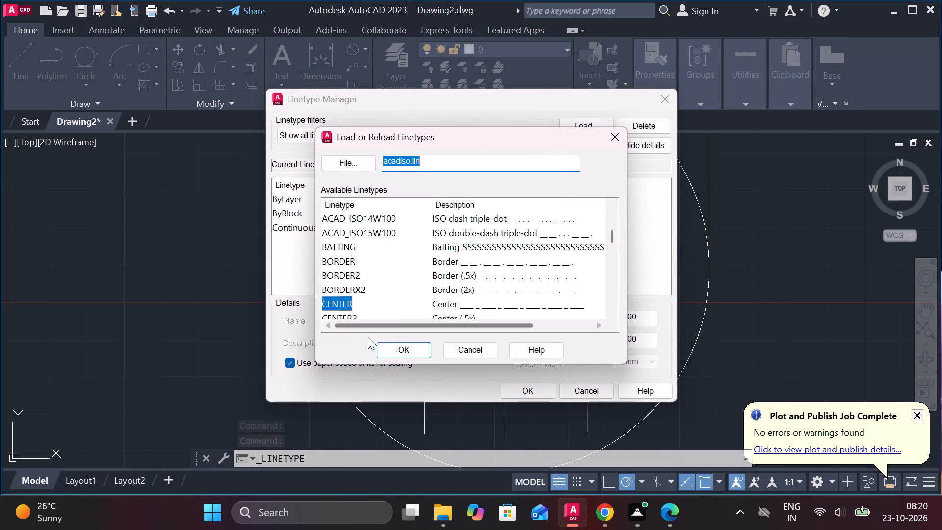
{"action": "left_click", "coordinate": [411, 351]}
Set both the global linetype scale factor and the current object scale to 0.4.
{"action": "left_click_drag", "start_coordinate": [643, 319], "coordinate": [593, 320]}
{"action": "key", "text": "period"}
{"action": "key", "text": "4"}
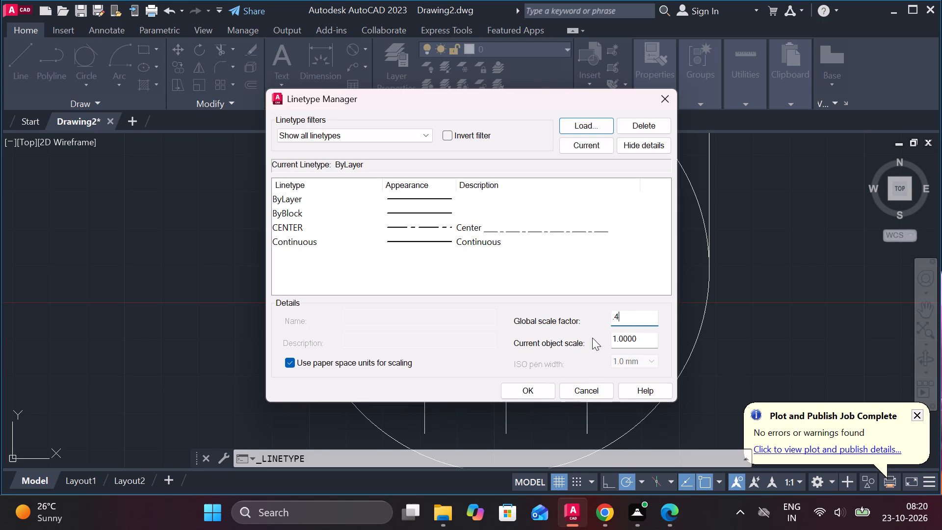
{"action": "left_click_drag", "start_coordinate": [644, 341], "coordinate": [577, 340]}
{"action": "key", "text": "period"}
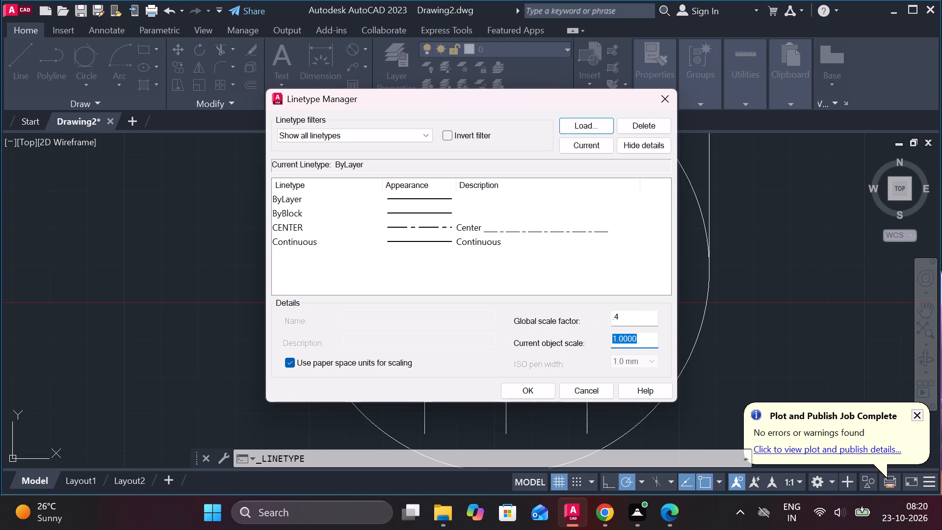
{"action": "key", "text": "4"}
{"action": "left_click", "coordinate": [547, 391]}
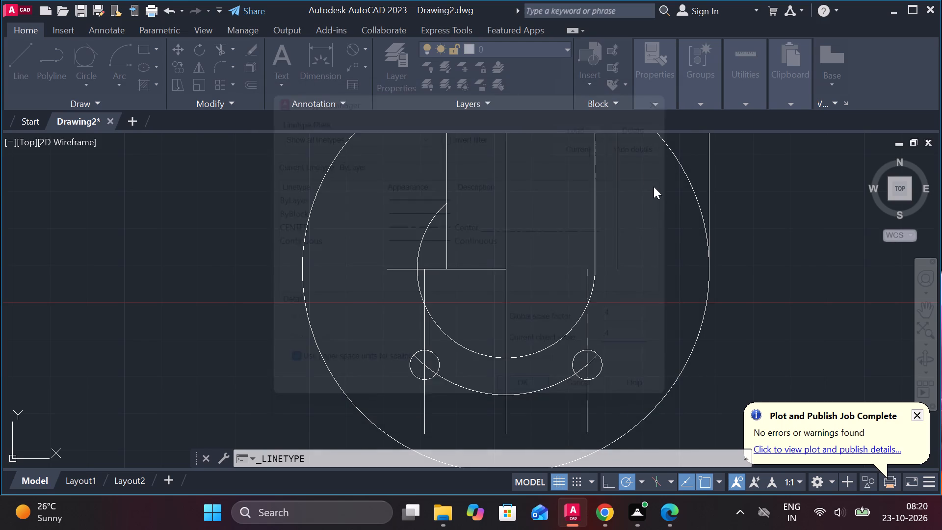
Load the DASHED linetype from acadiso.lin into the drawing.
{"action": "left_click", "coordinate": [644, 102]}
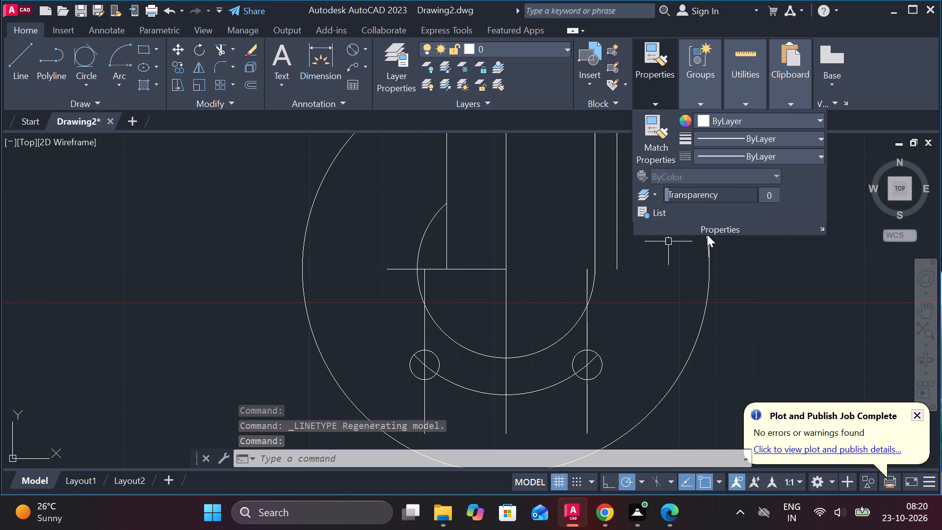
{"action": "left_click", "coordinate": [753, 162]}
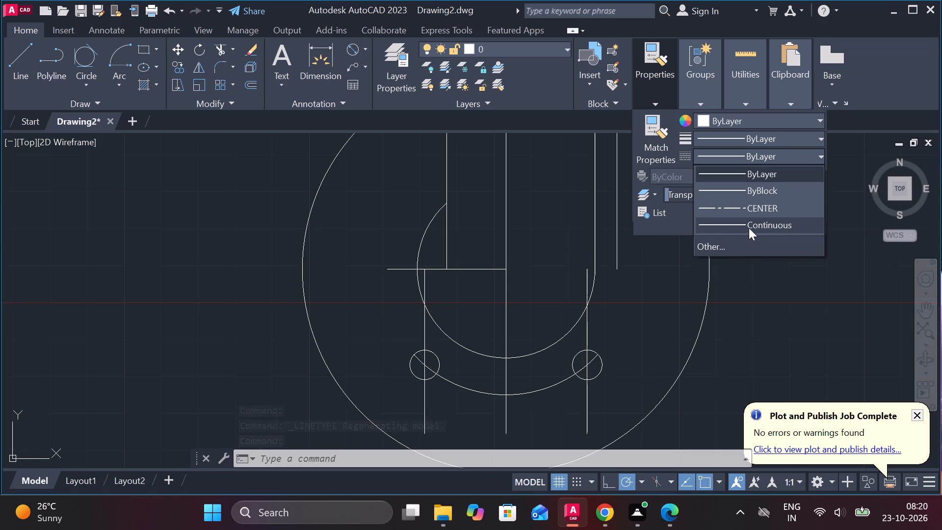
{"action": "left_click", "coordinate": [706, 241]}
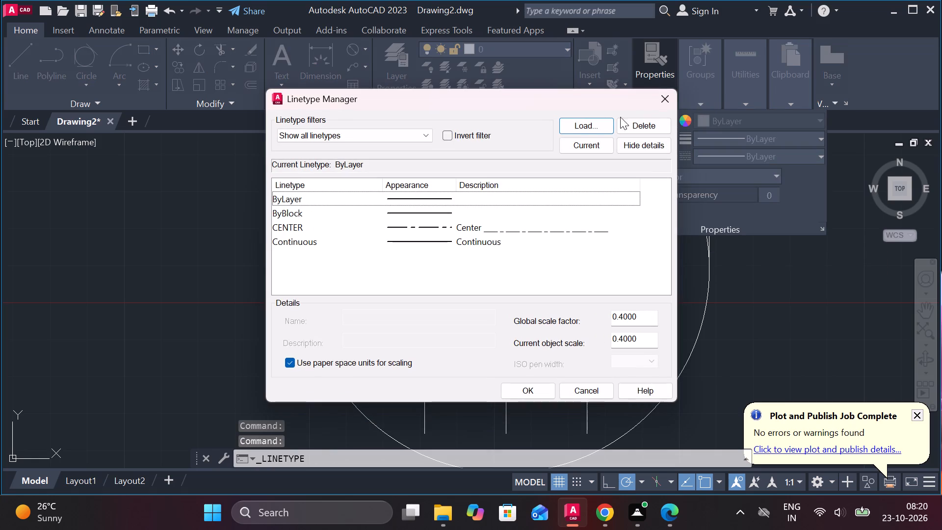
{"action": "left_click", "coordinate": [573, 124]}
{"action": "scroll", "coordinate": [393, 279], "scroll_direction": "down", "scroll_amount": 4}
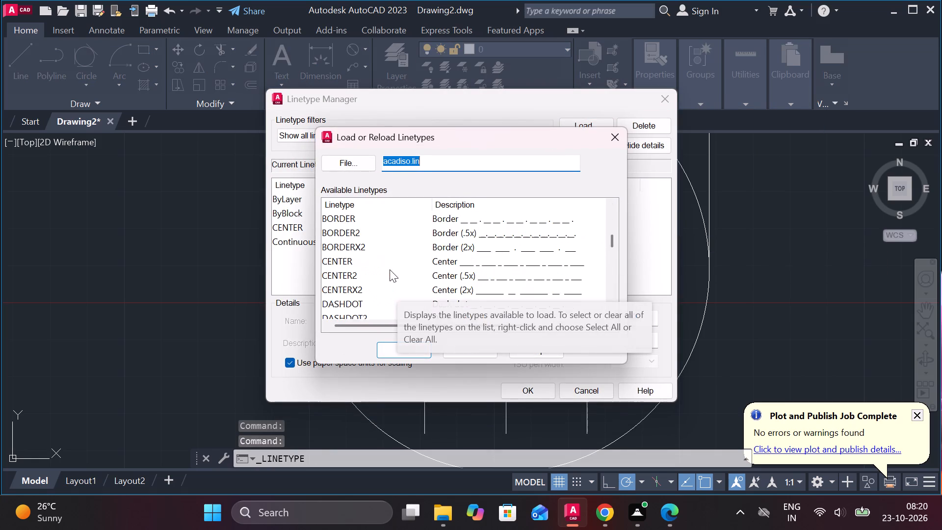
{"action": "scroll", "coordinate": [390, 269], "scroll_direction": "down", "scroll_amount": 3}
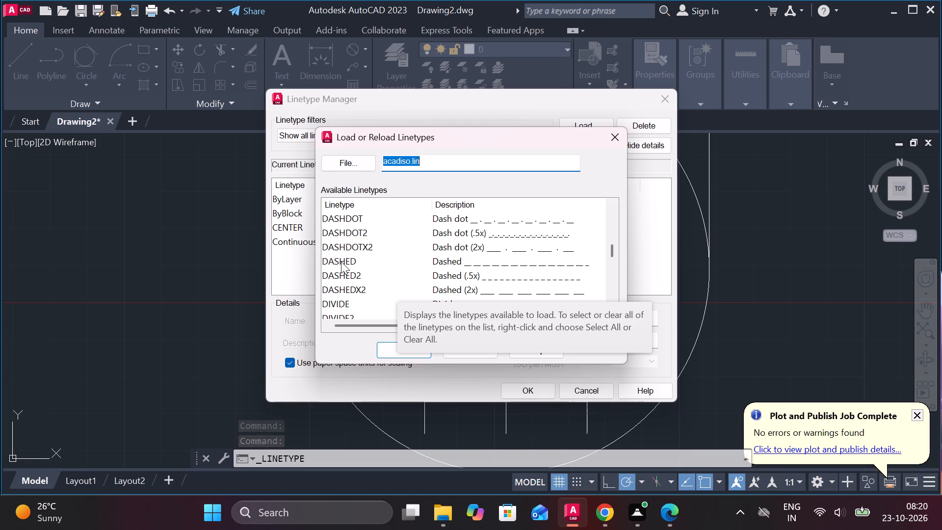
{"action": "left_click", "coordinate": [341, 261]}
{"action": "left_click", "coordinate": [419, 346]}
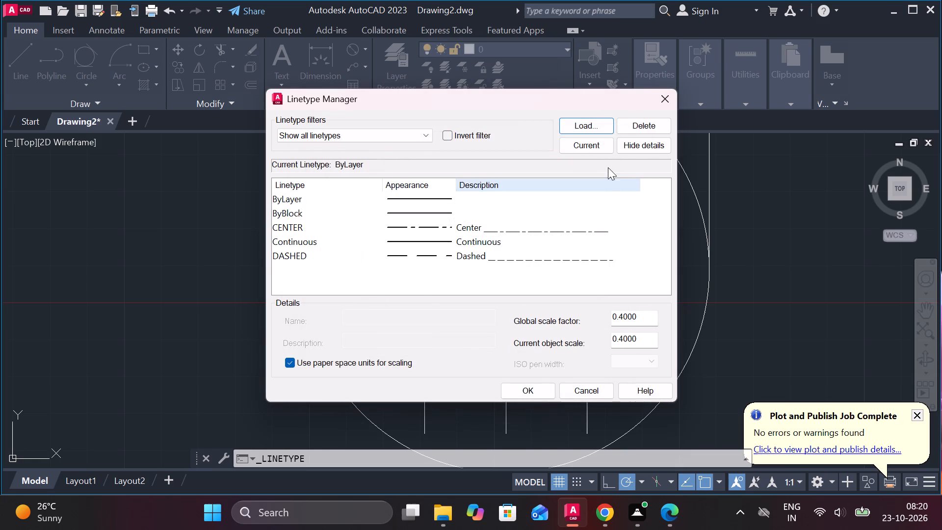
{"action": "left_click", "coordinate": [532, 392]}
Change the linetype of the lower radius 34 arc through the two diameter 8 circles to DASHED.
{"action": "middle_click_drag", "start_coordinate": [474, 380], "coordinate": [543, 316]}
{"action": "left_click", "coordinate": [528, 324]}
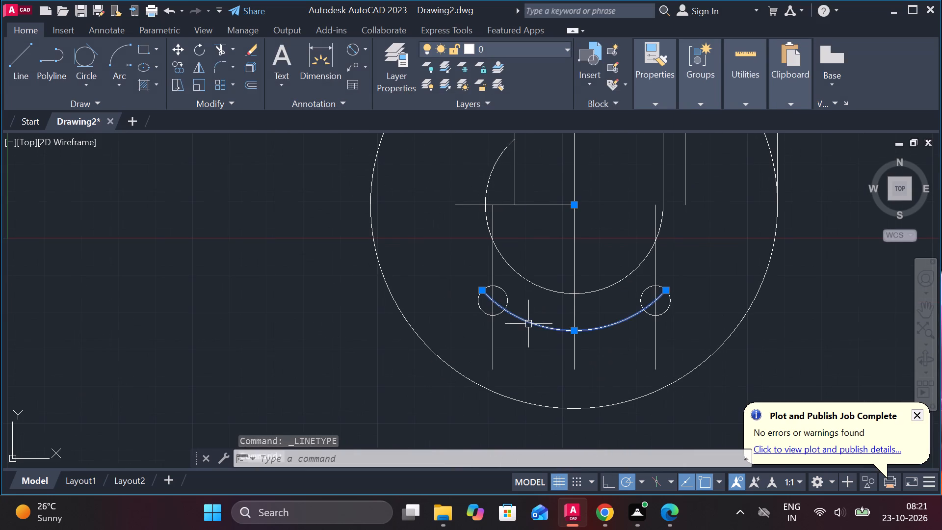
{"action": "left_click", "coordinate": [656, 110]}
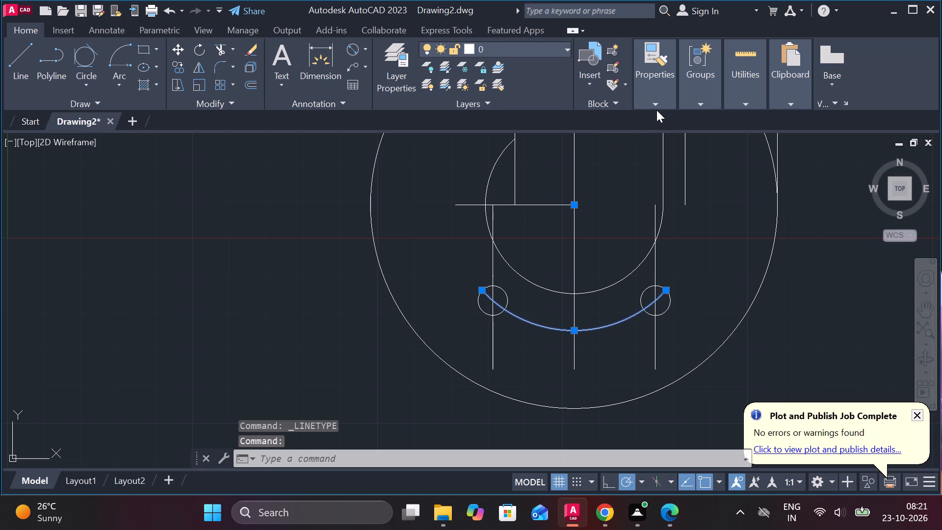
{"action": "left_click", "coordinate": [656, 106]}
{"action": "left_click", "coordinate": [727, 164]}
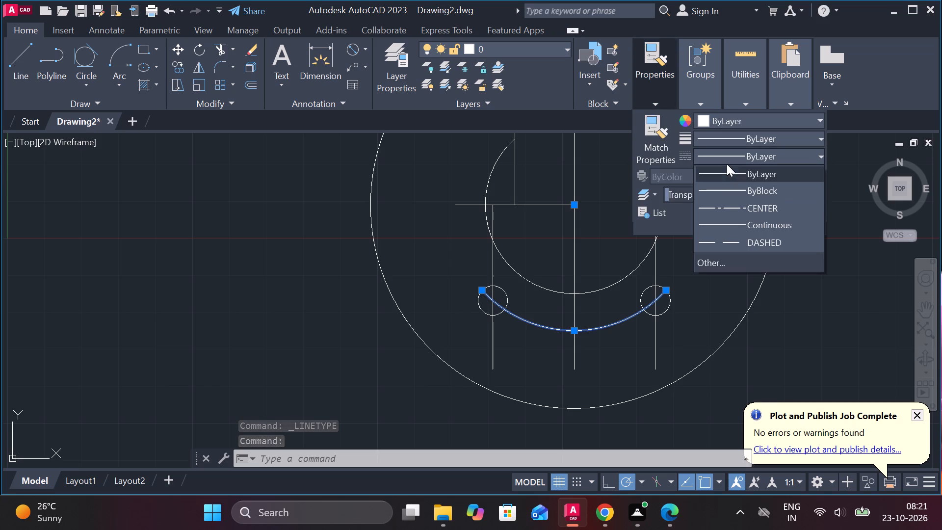
{"action": "left_click", "coordinate": [724, 235]}
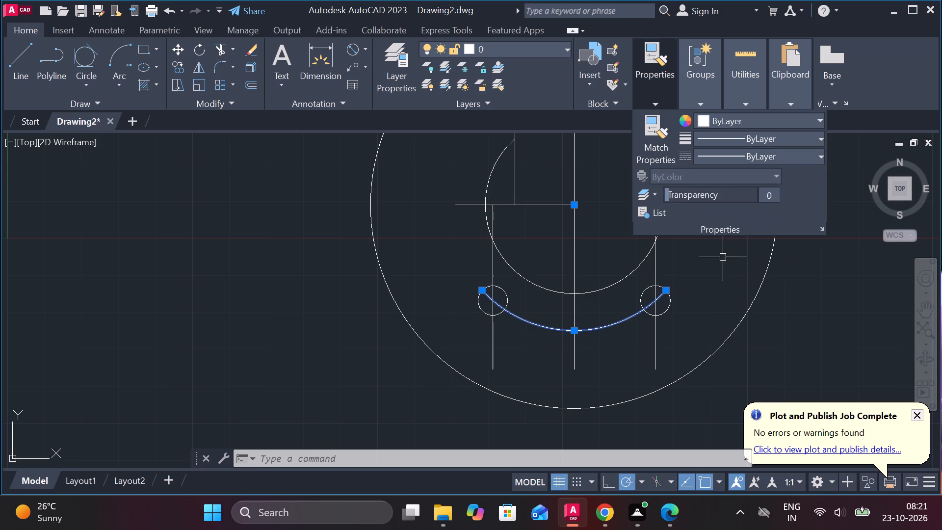
{"action": "key", "text": "Escape"}
{"action": "left_click", "coordinate": [613, 332]}
{"action": "key", "text": "Escape"}
{"action": "left_click", "coordinate": [611, 325]}
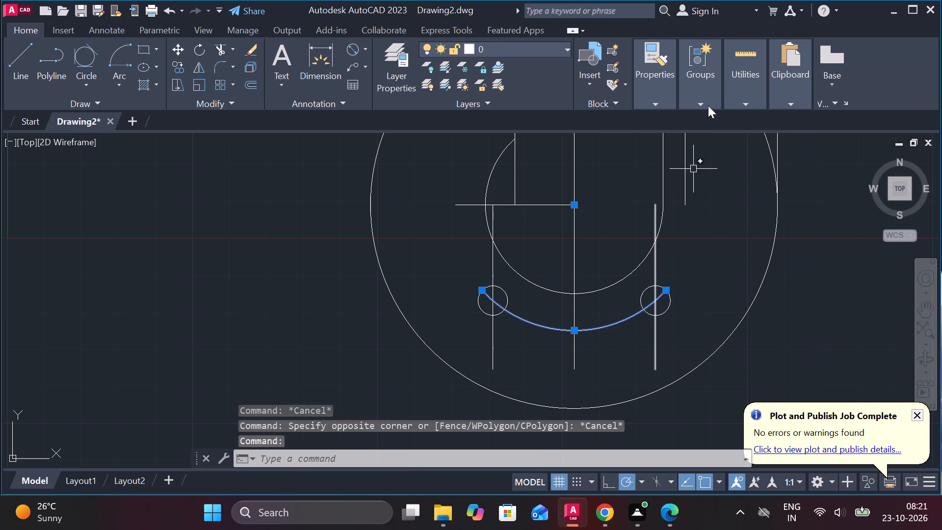
{"action": "left_click", "coordinate": [649, 105]}
{"action": "left_click", "coordinate": [741, 160]}
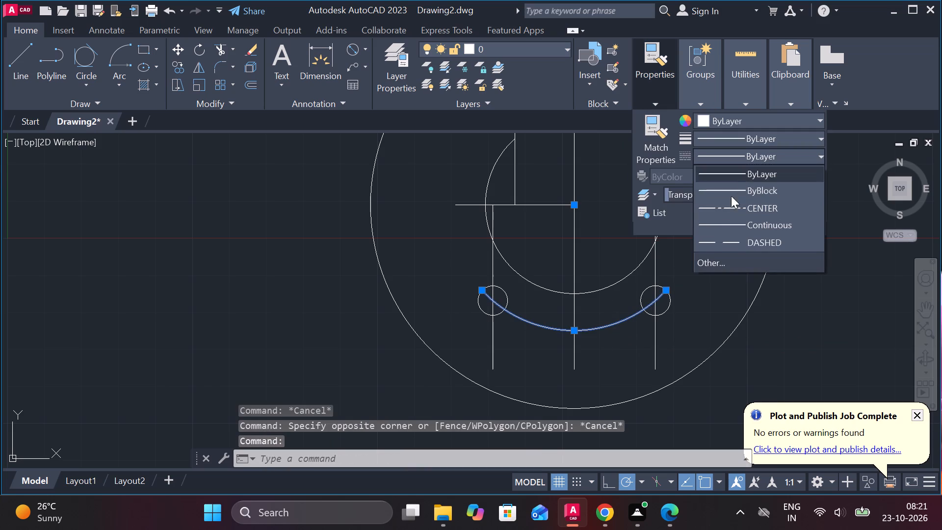
{"action": "left_click", "coordinate": [707, 238]}
{"action": "key", "text": "Escape"}
{"action": "middle_click_drag", "start_coordinate": [721, 300], "coordinate": [706, 300]}
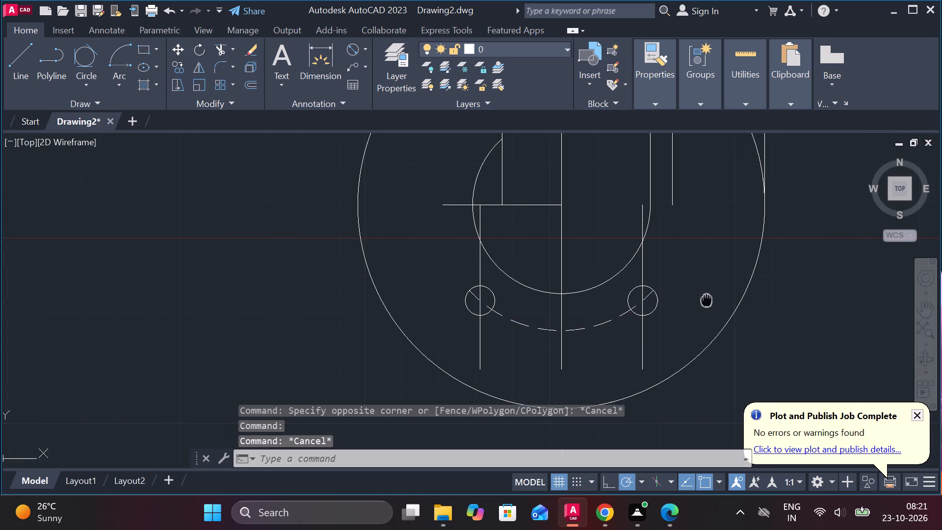
{"action": "middle_click_drag", "start_coordinate": [706, 300], "coordinate": [689, 300]}
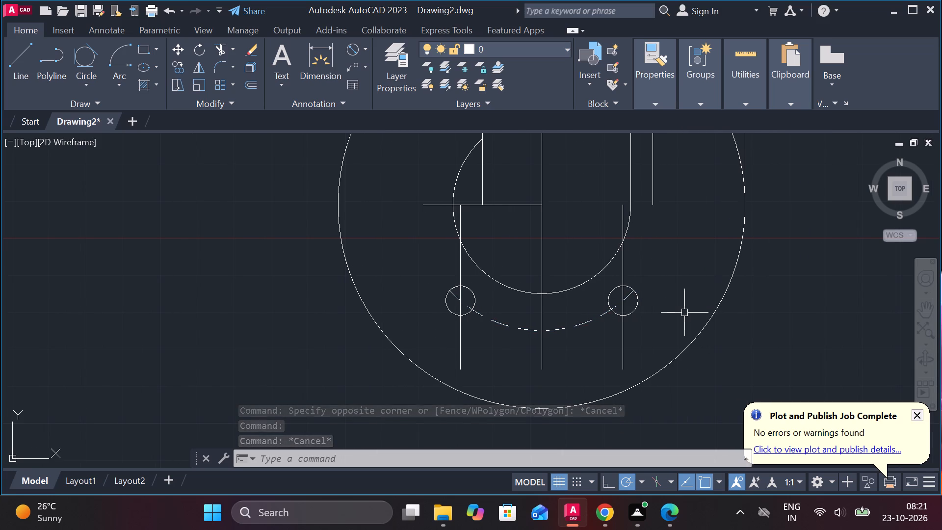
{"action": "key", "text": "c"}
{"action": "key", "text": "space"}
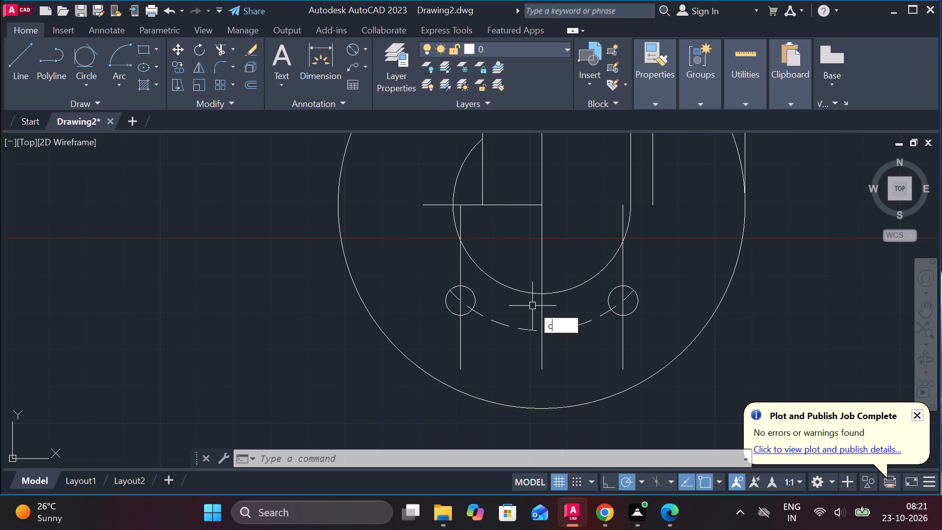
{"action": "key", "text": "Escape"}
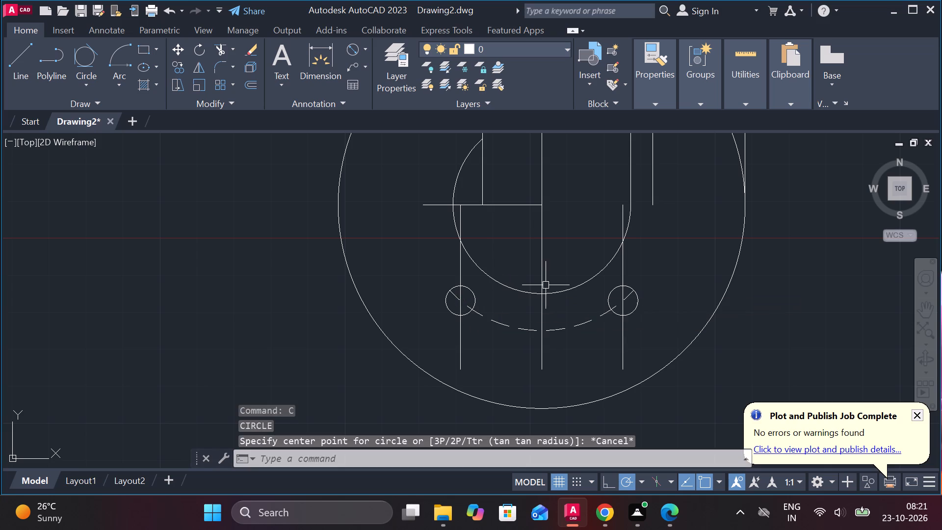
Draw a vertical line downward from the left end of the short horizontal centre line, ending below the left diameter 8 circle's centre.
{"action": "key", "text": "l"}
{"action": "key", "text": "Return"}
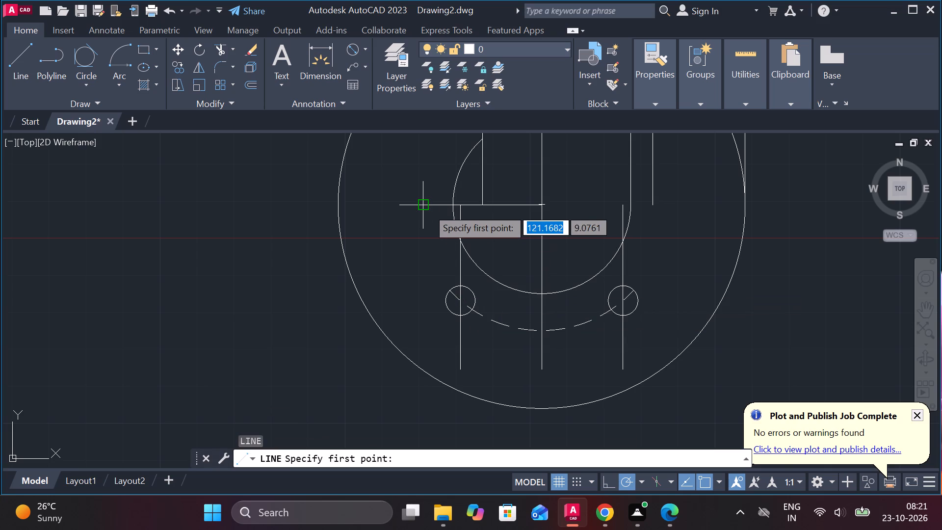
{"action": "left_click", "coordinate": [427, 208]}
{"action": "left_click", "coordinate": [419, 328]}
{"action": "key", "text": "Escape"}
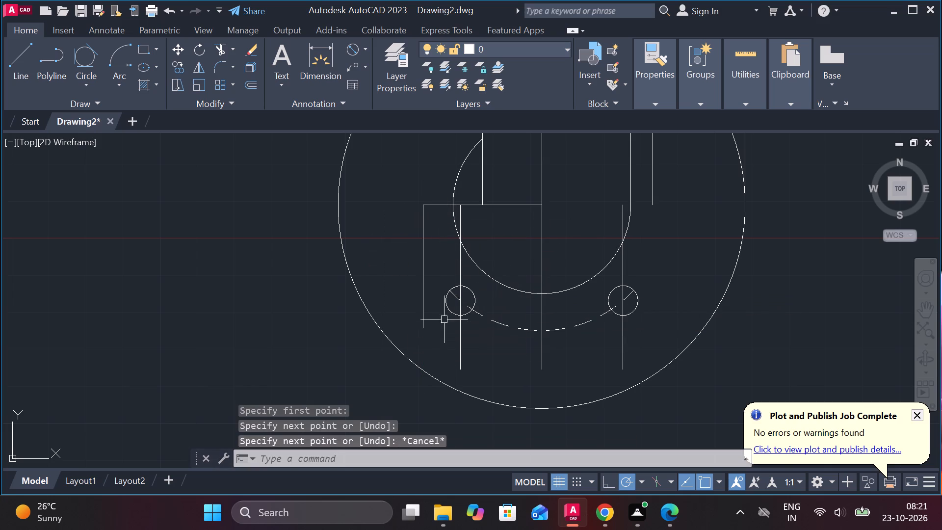
Draw a horizontal line leftward from the left diameter 8 circle's centre, crossing the new vertical line.
{"action": "key", "text": "l"}
{"action": "key", "text": "Return"}
{"action": "left_click", "coordinate": [459, 297]}
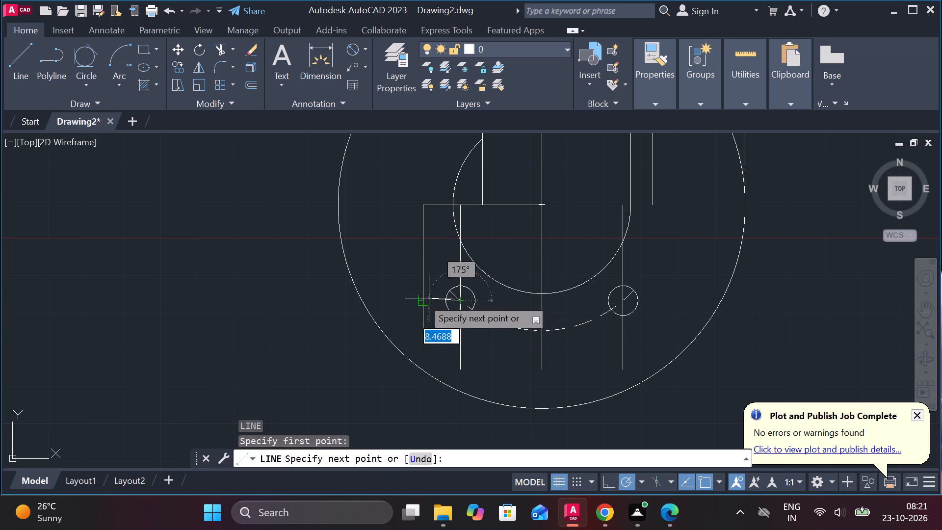
{"action": "left_click", "coordinate": [407, 298]}
{"action": "key", "text": "Escape"}
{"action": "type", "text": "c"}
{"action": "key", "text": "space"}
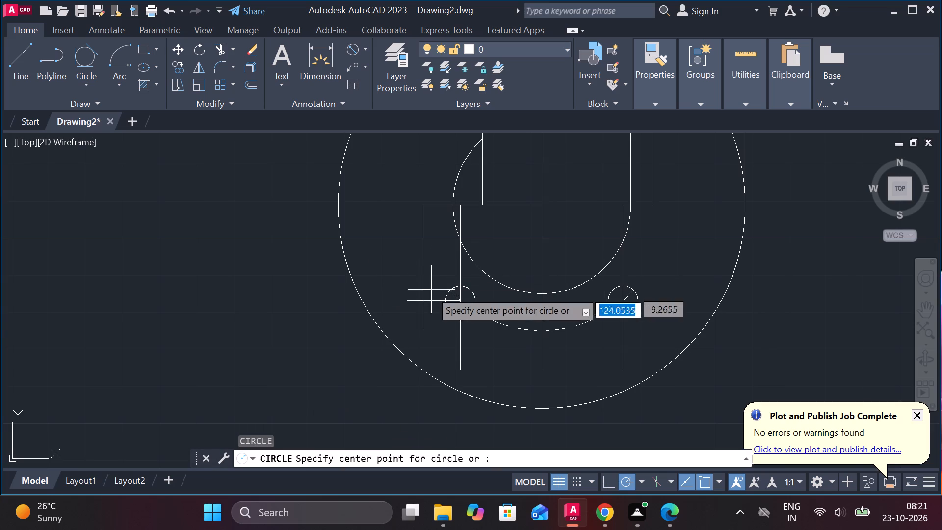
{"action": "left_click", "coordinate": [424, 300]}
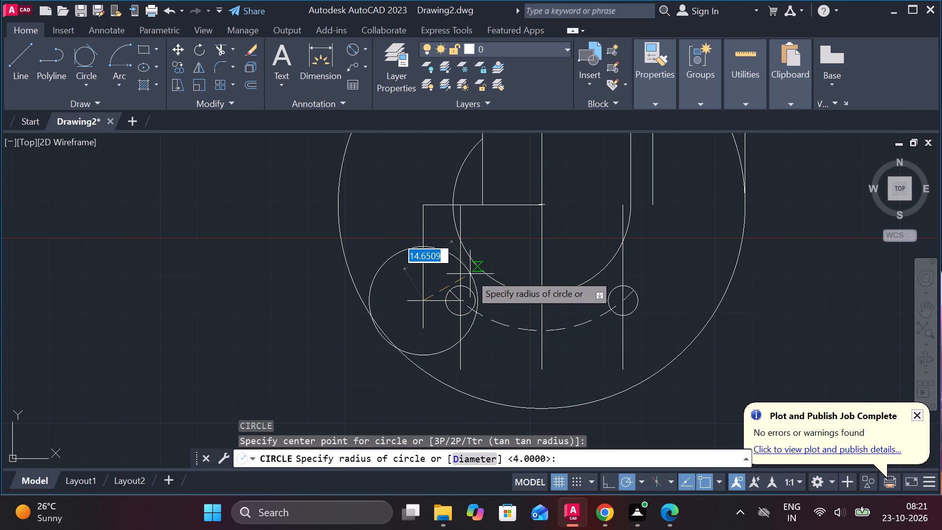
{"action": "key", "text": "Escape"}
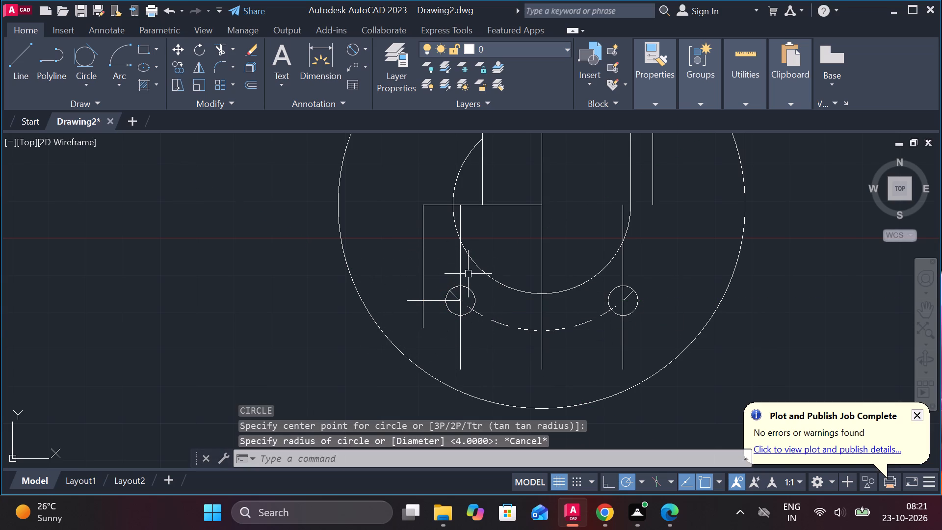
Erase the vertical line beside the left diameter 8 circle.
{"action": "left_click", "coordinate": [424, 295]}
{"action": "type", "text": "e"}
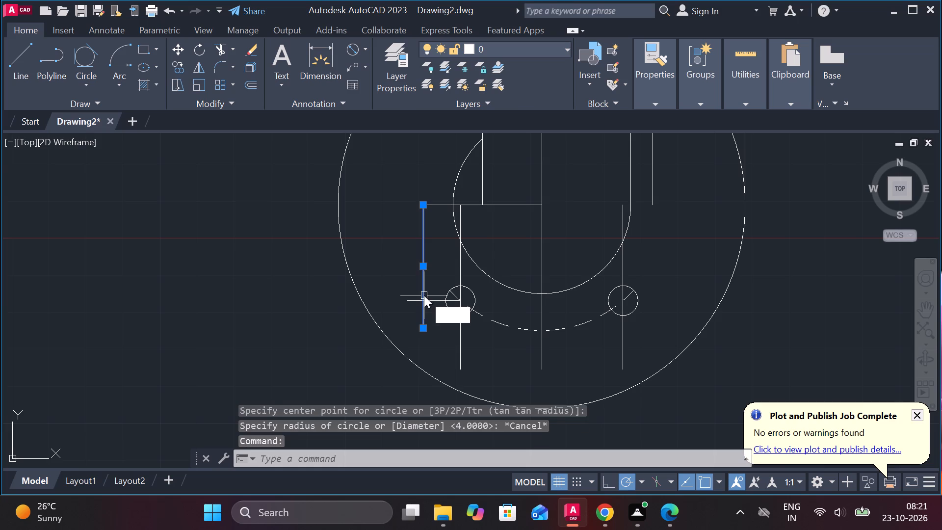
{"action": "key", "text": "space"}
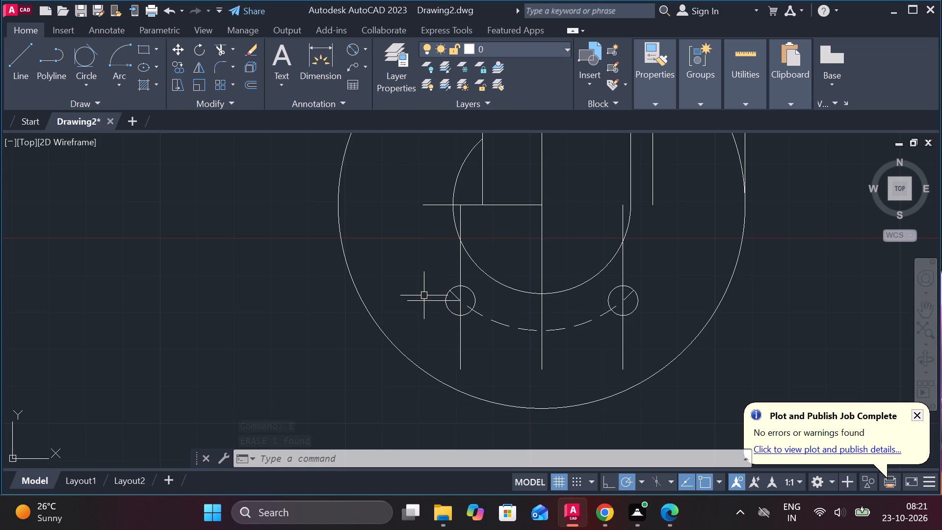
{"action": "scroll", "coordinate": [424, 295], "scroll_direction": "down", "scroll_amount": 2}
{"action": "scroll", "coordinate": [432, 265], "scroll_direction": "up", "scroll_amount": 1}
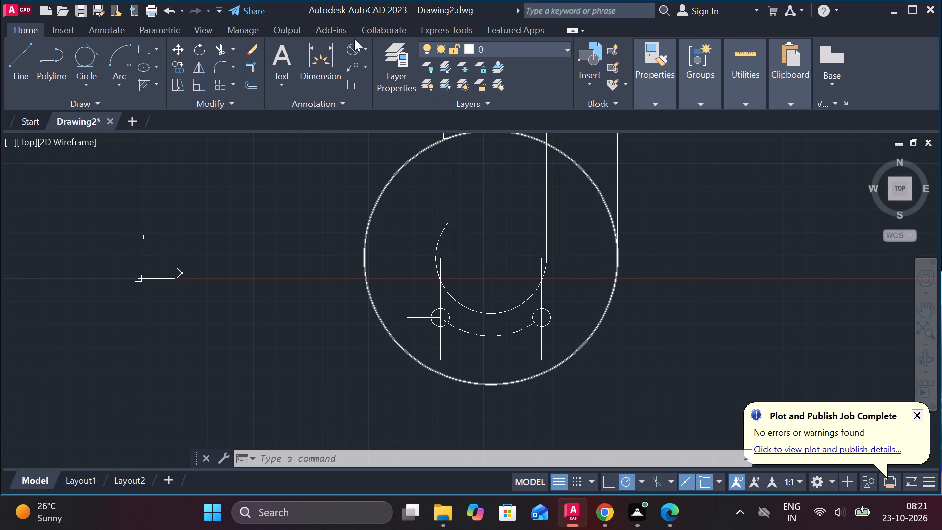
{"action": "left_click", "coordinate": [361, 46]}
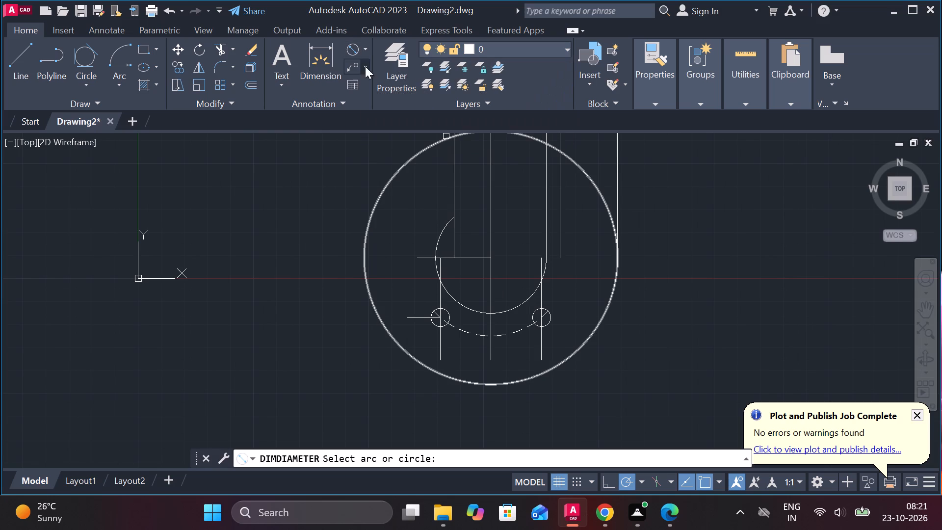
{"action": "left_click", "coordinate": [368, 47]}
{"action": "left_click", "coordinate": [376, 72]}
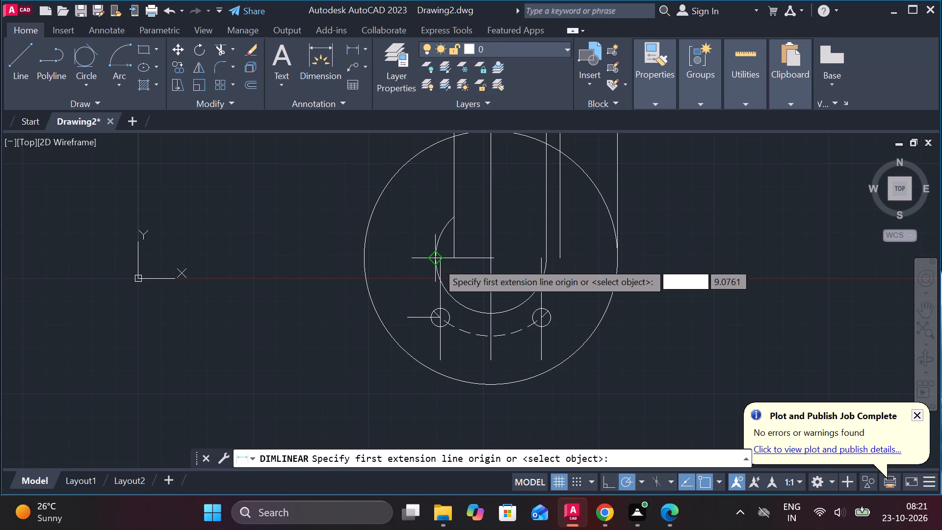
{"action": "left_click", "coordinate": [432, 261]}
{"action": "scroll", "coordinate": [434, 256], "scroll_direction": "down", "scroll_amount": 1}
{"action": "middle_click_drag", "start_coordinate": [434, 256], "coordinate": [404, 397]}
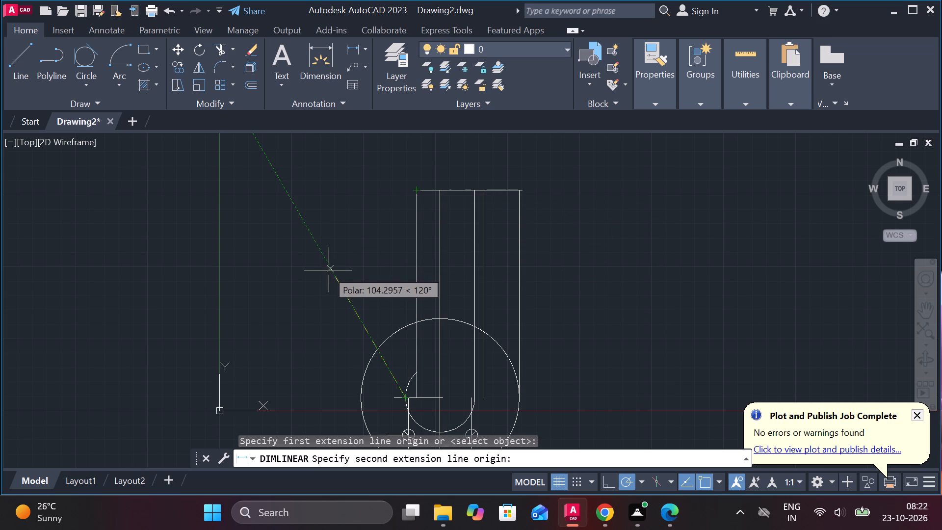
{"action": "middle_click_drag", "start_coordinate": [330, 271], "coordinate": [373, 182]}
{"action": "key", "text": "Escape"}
Add a linear dimension above the top edge, from its left end to the long vertical centre line.
{"action": "middle_click_drag", "start_coordinate": [347, 260], "coordinate": [330, 261]}
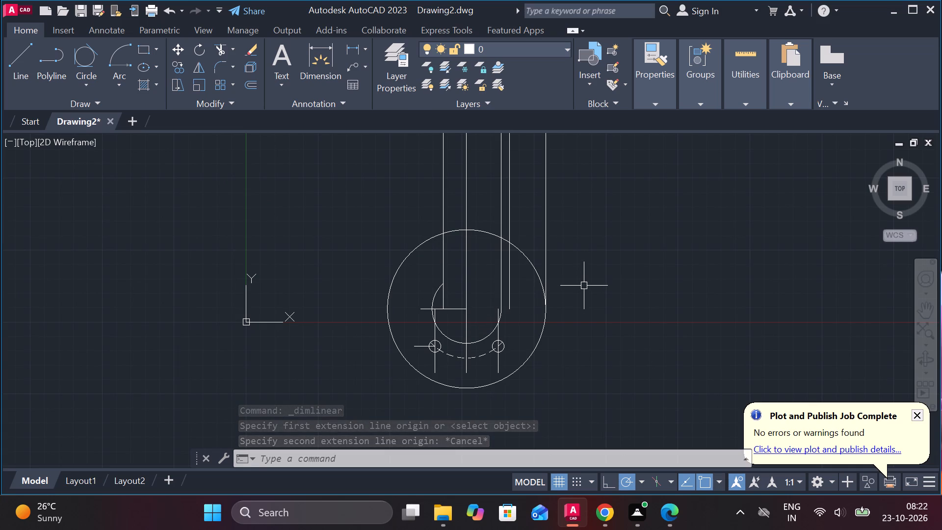
{"action": "middle_click_drag", "start_coordinate": [562, 251], "coordinate": [588, 368]}
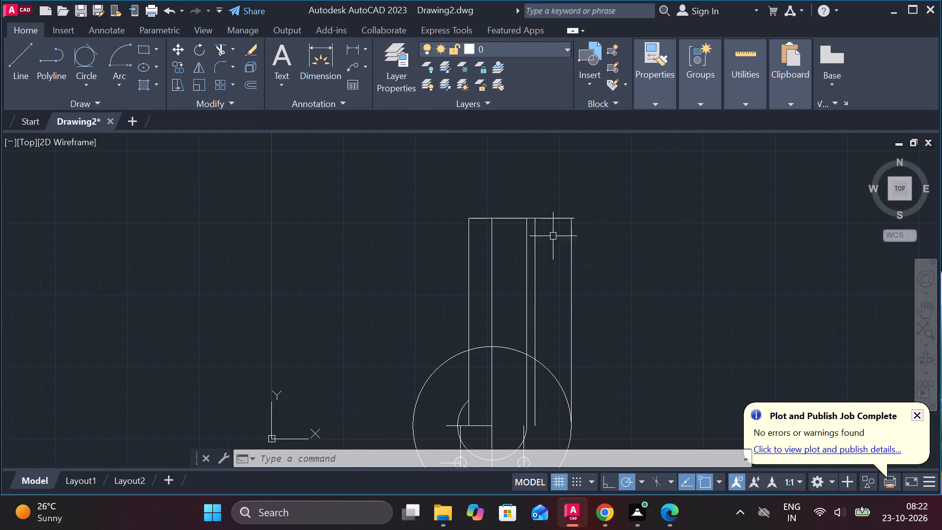
{"action": "scroll", "coordinate": [555, 233], "scroll_direction": "up", "scroll_amount": 1}
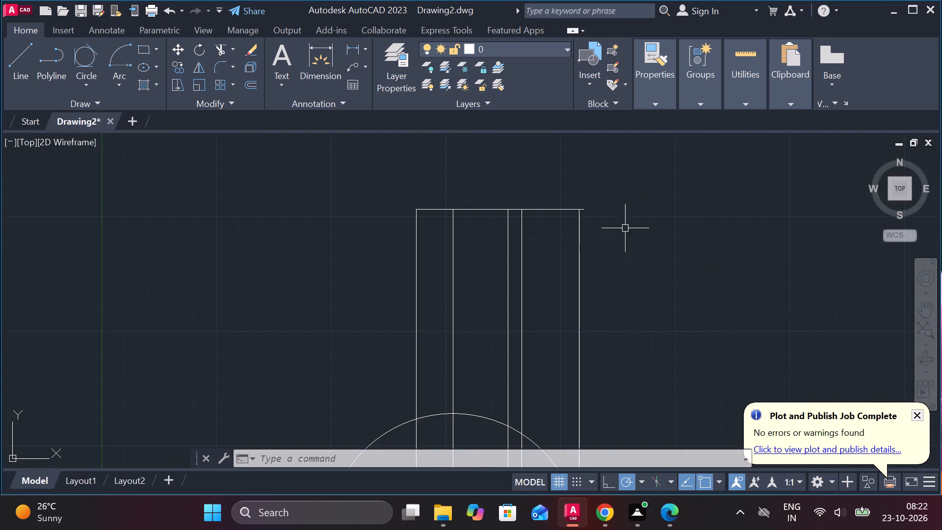
{"action": "scroll", "coordinate": [613, 228], "scroll_direction": "up", "scroll_amount": 2}
{"action": "scroll", "coordinate": [613, 228], "scroll_direction": "down", "scroll_amount": 2}
{"action": "scroll", "coordinate": [602, 269], "scroll_direction": "down", "scroll_amount": 1}
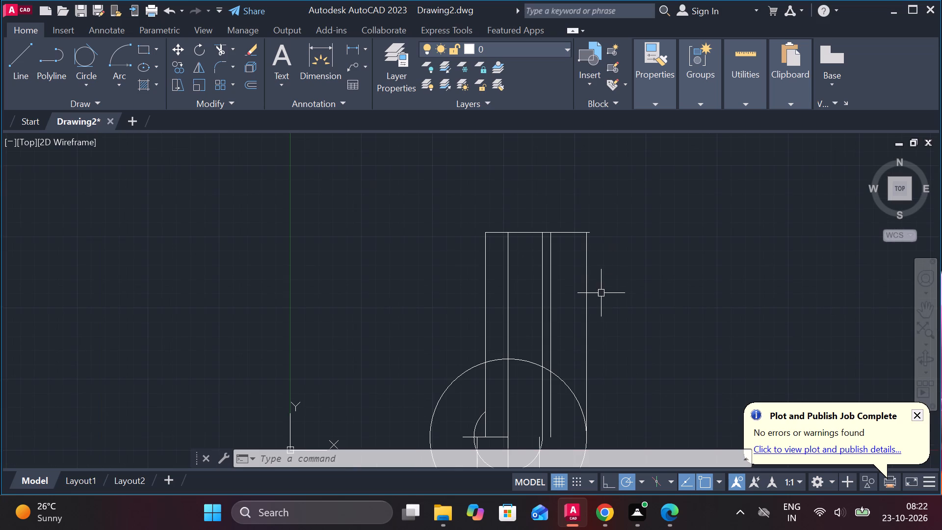
{"action": "key", "text": "Escape"}
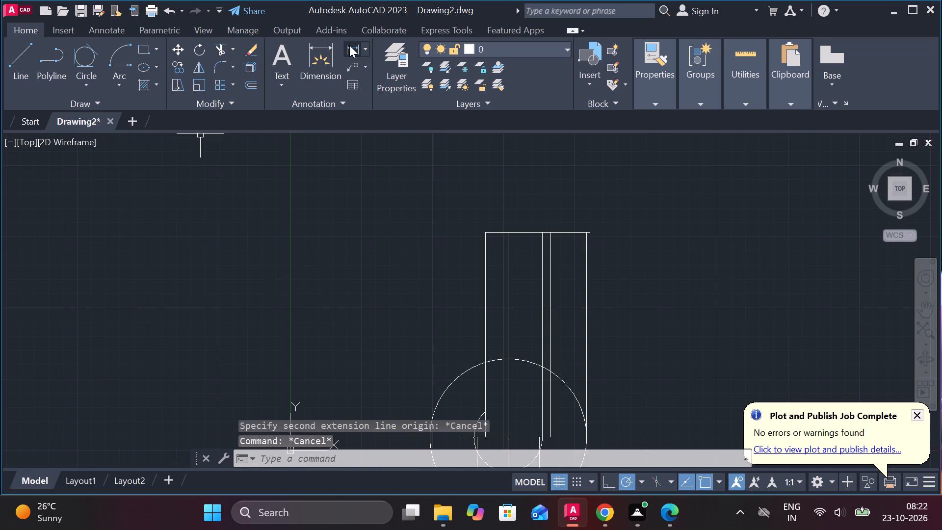
{"action": "left_click", "coordinate": [349, 45]}
{"action": "left_click", "coordinate": [480, 226]}
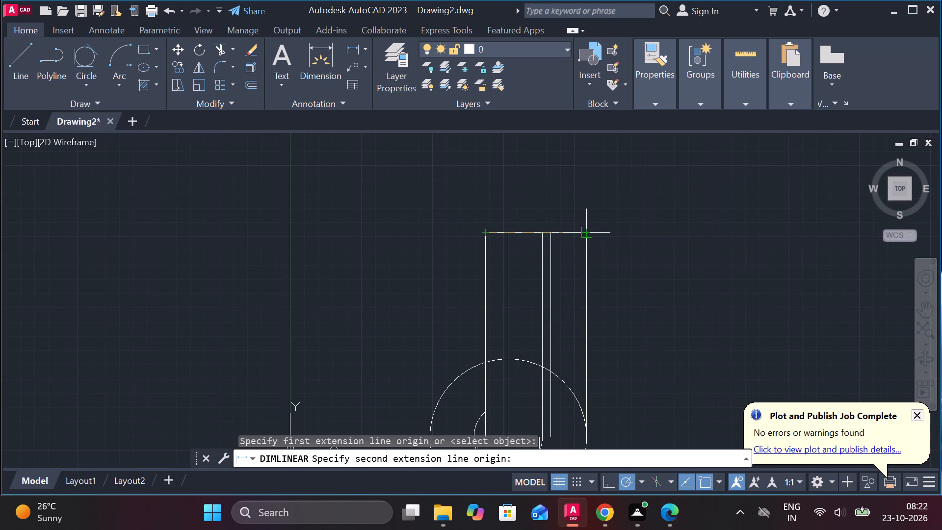
{"action": "scroll", "coordinate": [555, 232], "scroll_direction": "up", "scroll_amount": 2}
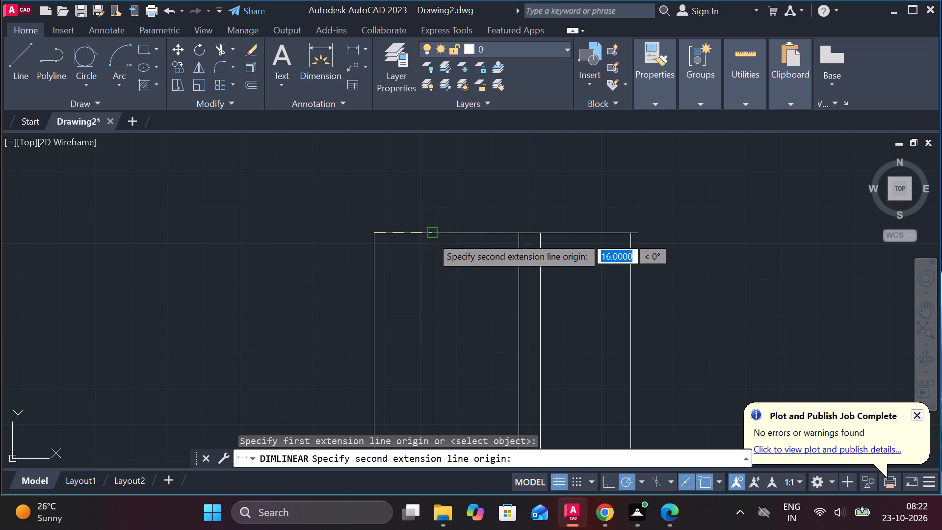
{"action": "left_click", "coordinate": [431, 237]}
{"action": "left_click", "coordinate": [430, 186]}
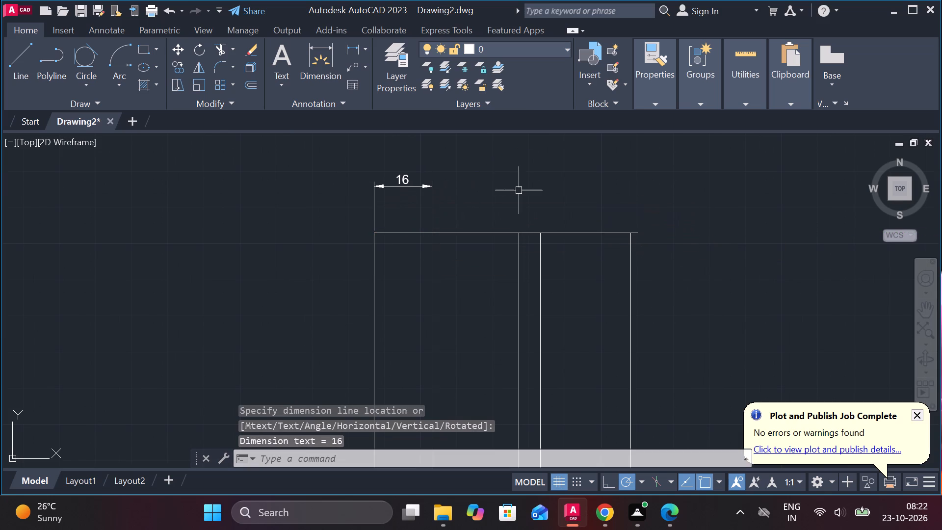
Add a linear dimension above the top edge, from the long vertical centre line to the top line's right end.
{"action": "key", "text": "space"}
{"action": "left_click", "coordinate": [433, 232]}
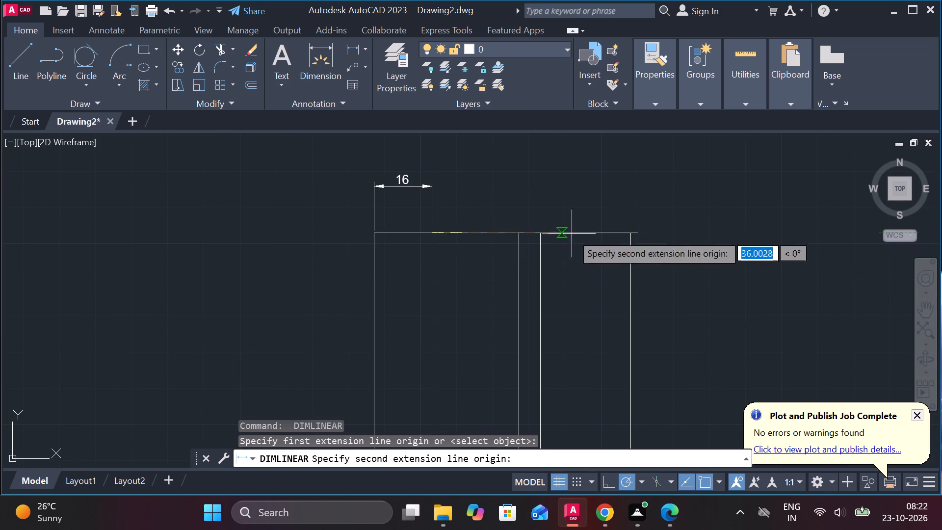
{"action": "scroll", "coordinate": [621, 234], "scroll_direction": "up", "scroll_amount": 3}
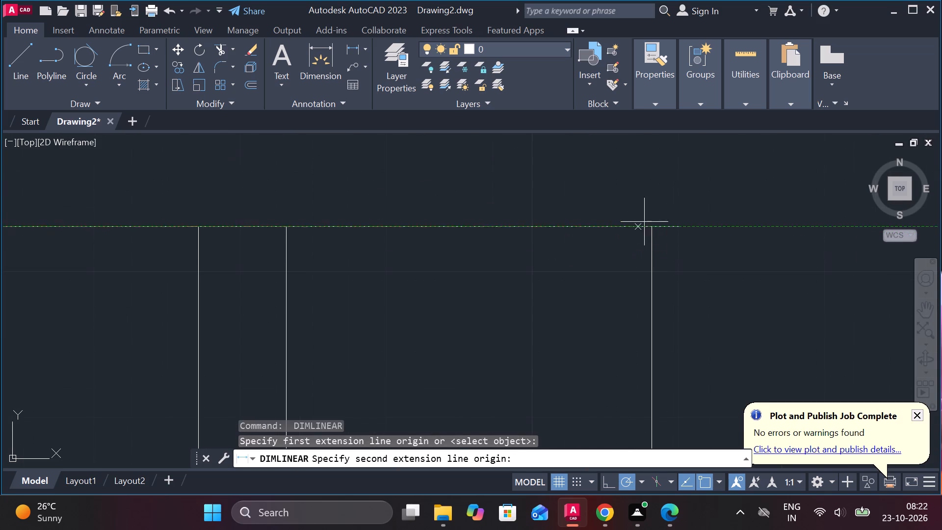
{"action": "left_click", "coordinate": [681, 227]}
{"action": "scroll", "coordinate": [684, 151], "scroll_direction": "down", "scroll_amount": 4}
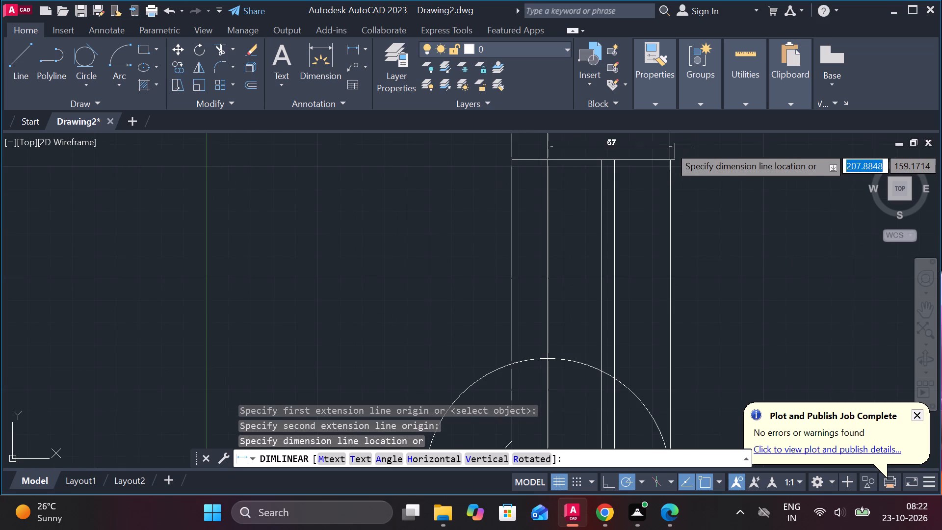
{"action": "middle_click_drag", "start_coordinate": [658, 134], "coordinate": [590, 221]}
{"action": "left_click", "coordinate": [587, 215]}
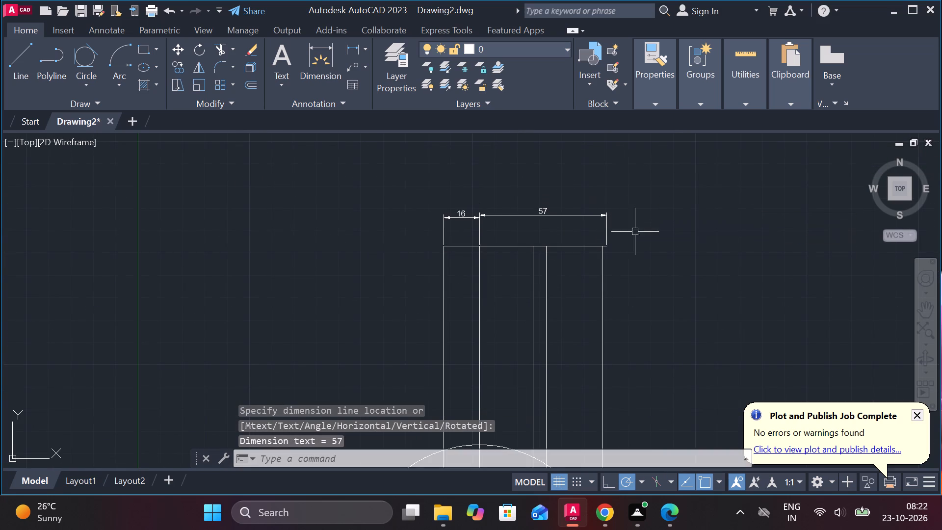
Erase the large outer circle around the lower arcs.
{"action": "middle_click_drag", "start_coordinate": [648, 245], "coordinate": [653, 179]}
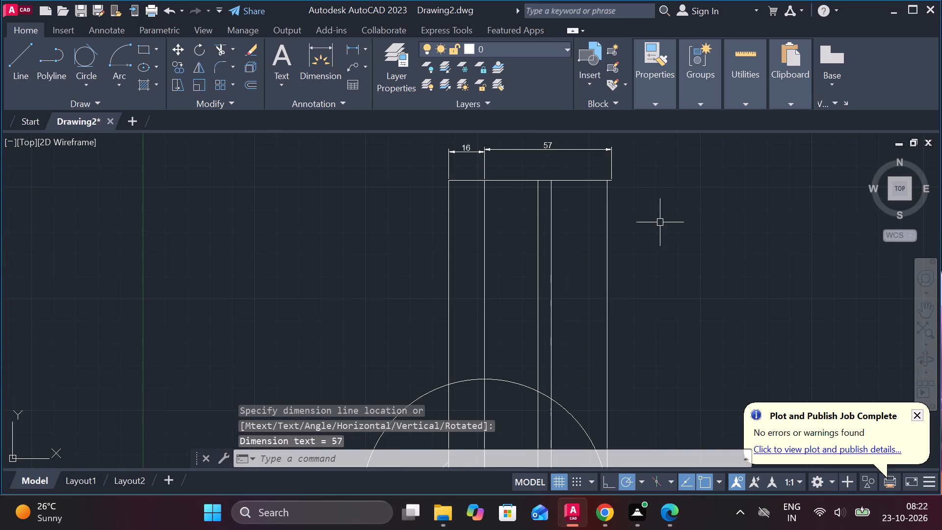
{"action": "middle_click_drag", "start_coordinate": [650, 262], "coordinate": [644, 262]}
{"action": "scroll", "coordinate": [582, 206], "scroll_direction": "up", "scroll_amount": 1}
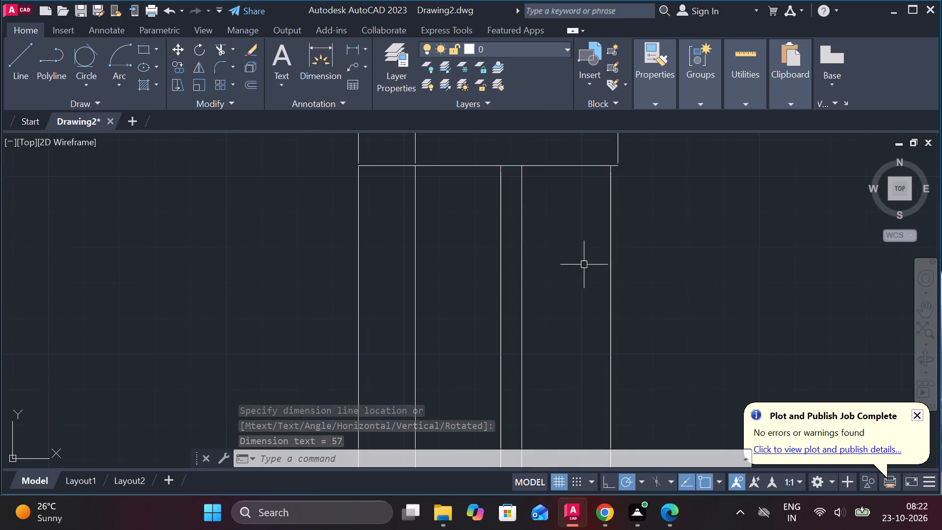
{"action": "scroll", "coordinate": [583, 266], "scroll_direction": "down", "scroll_amount": 3}
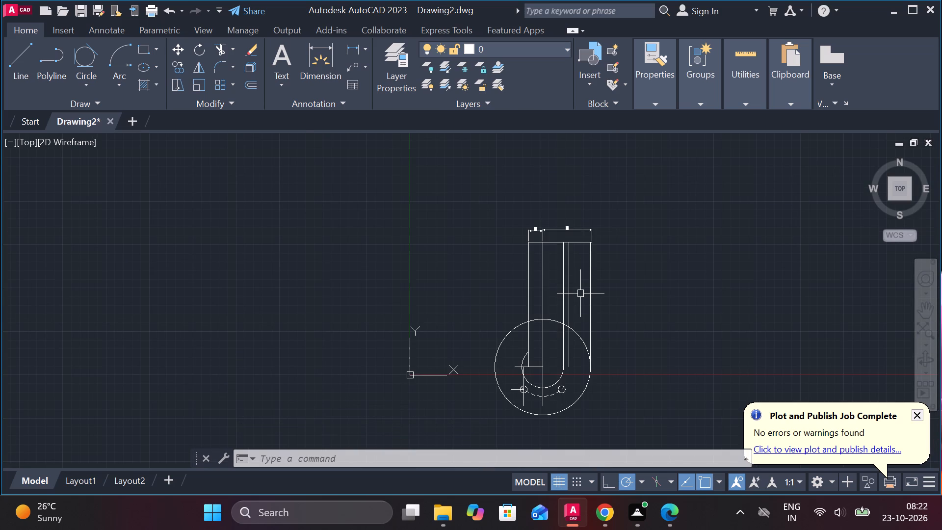
{"action": "scroll", "coordinate": [564, 271], "scroll_direction": "up", "scroll_amount": 1}
{"action": "middle_click_drag", "start_coordinate": [583, 329], "coordinate": [575, 240]}
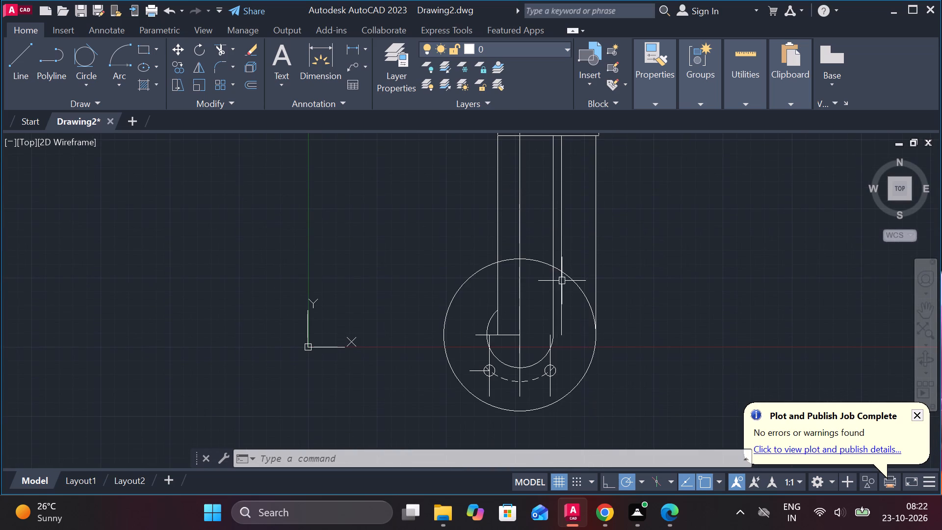
{"action": "left_click", "coordinate": [571, 285]}
{"action": "type", "text": "e"}
{"action": "key", "text": "space"}
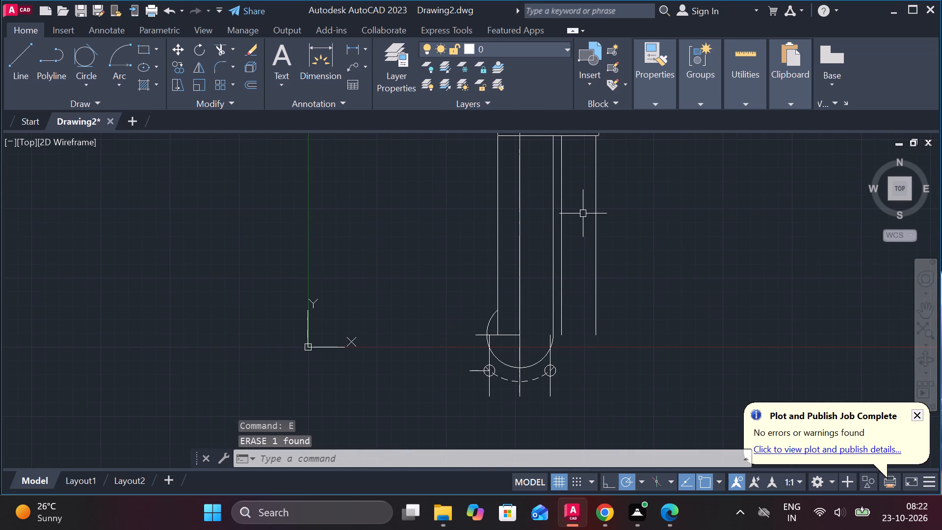
Erase the rightmost vertical line, just inside the top line's right end.
{"action": "middle_click_drag", "start_coordinate": [583, 212], "coordinate": [566, 290]}
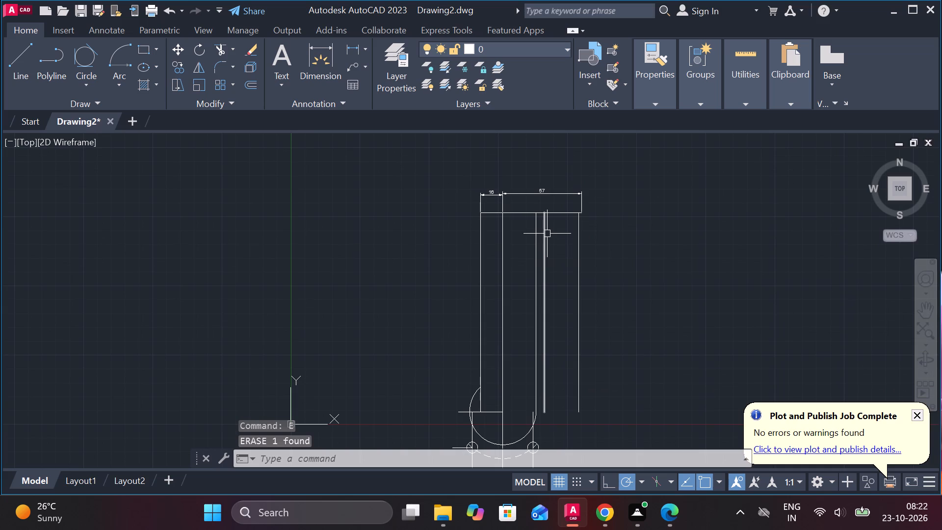
{"action": "scroll", "coordinate": [573, 227], "scroll_direction": "up", "scroll_amount": 2}
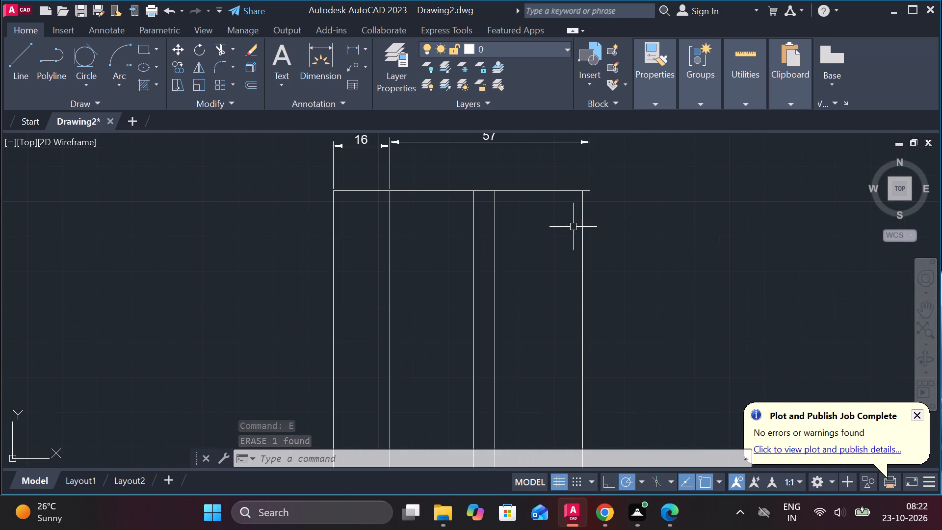
{"action": "left_click", "coordinate": [581, 220]}
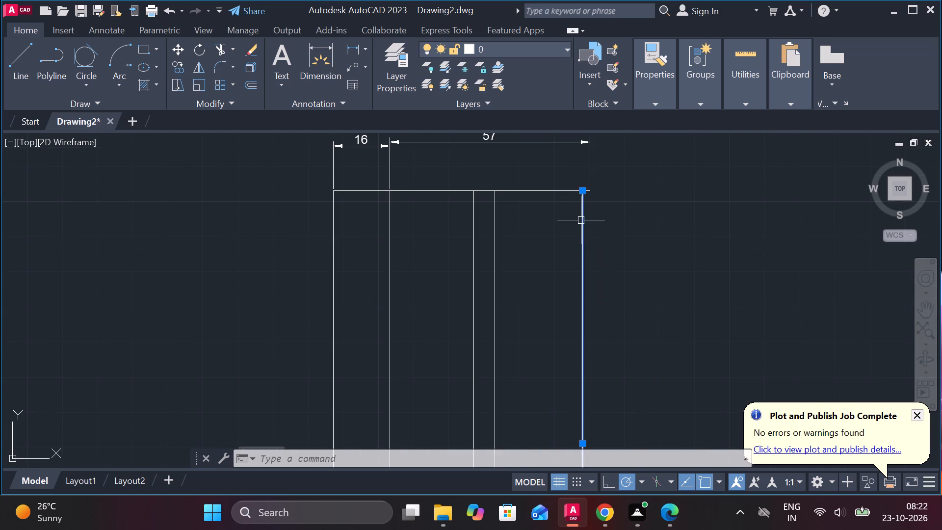
{"action": "type", "text": "e"}
{"action": "key", "text": "space"}
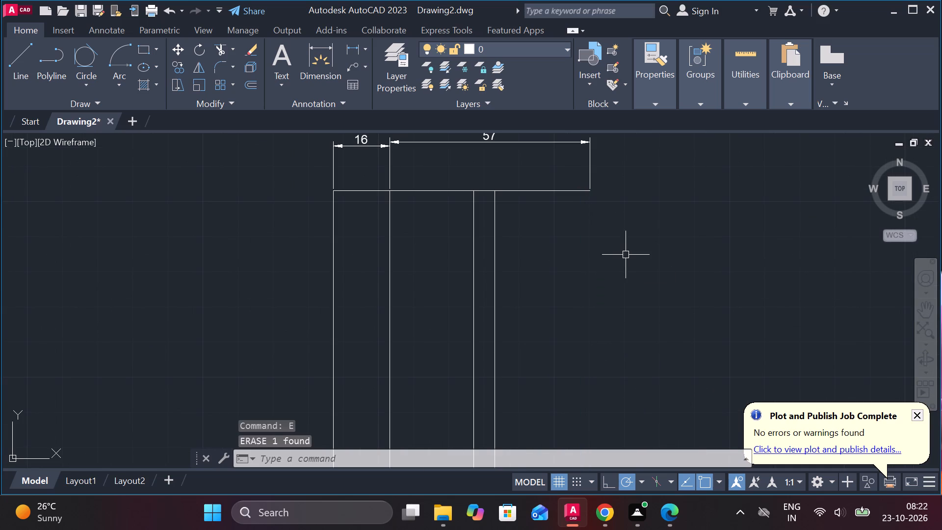
Draw a vertical line 136 units long downward from the right end of the top line.
{"action": "key", "text": "l"}
{"action": "key", "text": "Return"}
{"action": "left_click", "coordinate": [586, 193]}
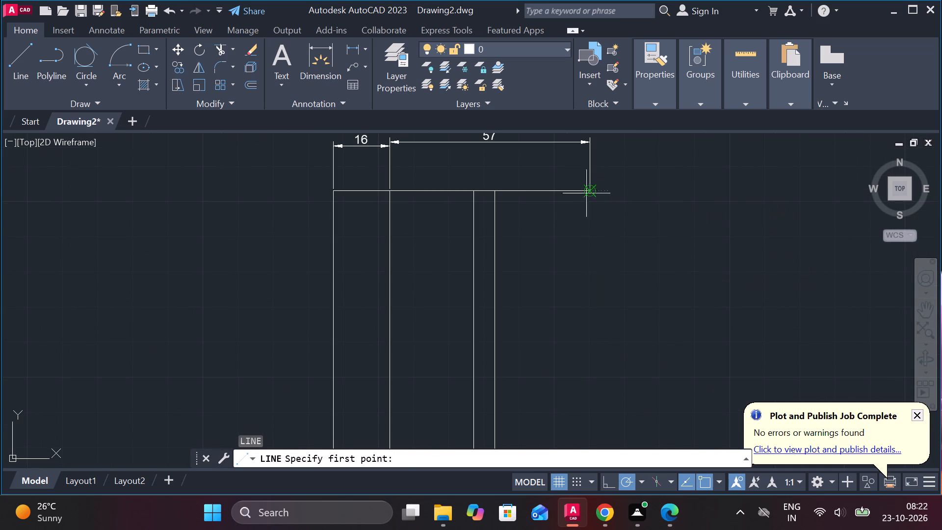
{"action": "middle_click_drag", "start_coordinate": [589, 264], "coordinate": [585, 225]}
{"action": "scroll", "coordinate": [585, 225], "scroll_direction": "up", "scroll_amount": 1}
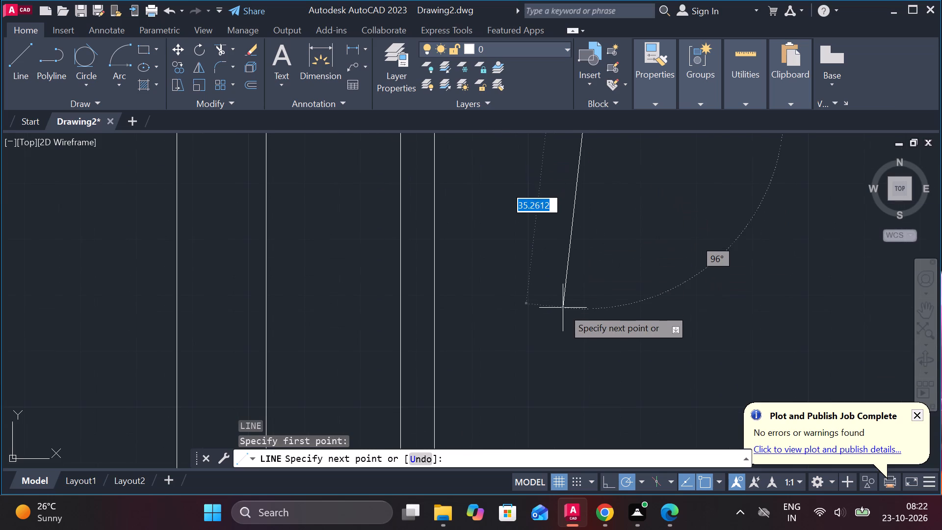
{"action": "type", "text": "136"}
{"action": "key", "text": "Return"}
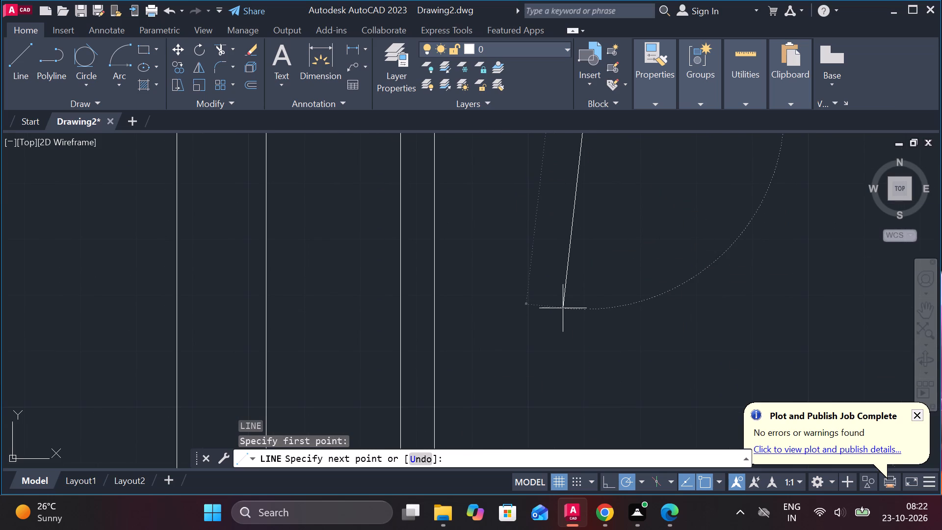
{"action": "key", "text": "ctrl+z"}
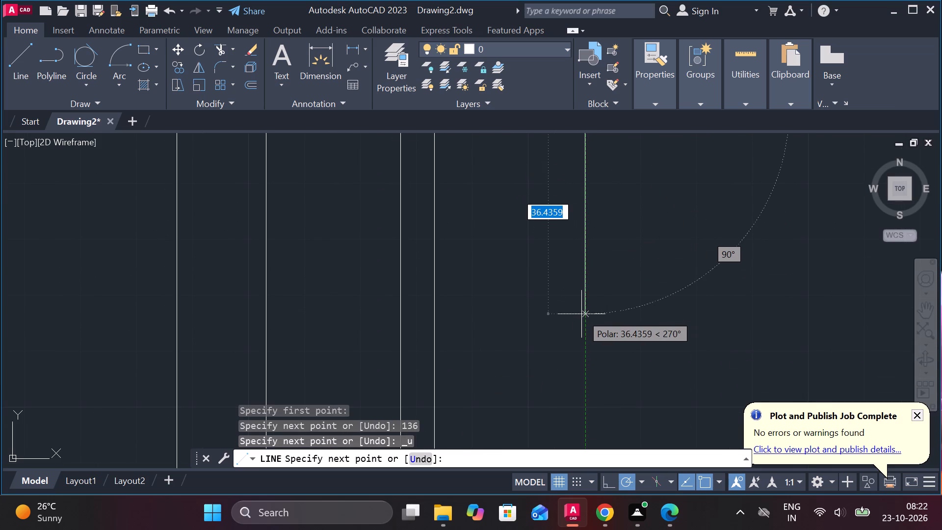
{"action": "type", "text": "13"}
{"action": "key", "text": "6"}
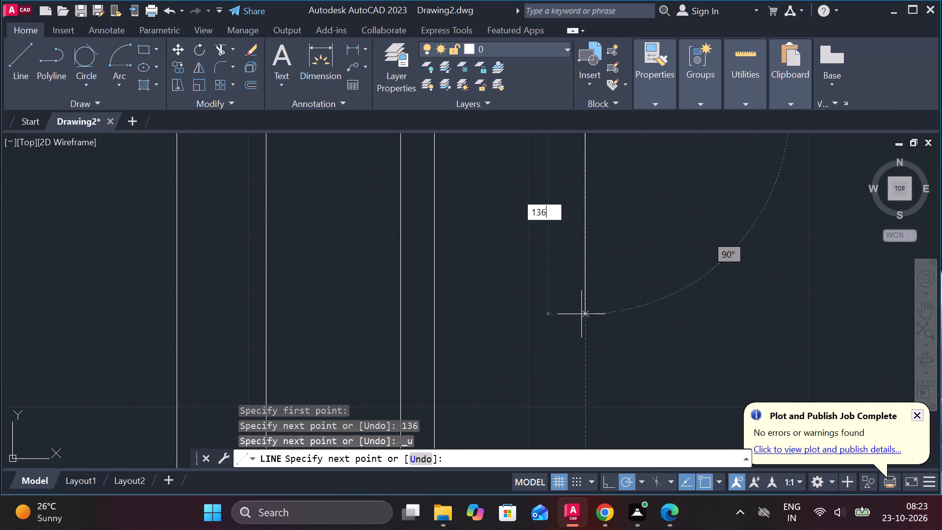
{"action": "key", "text": "Return"}
{"action": "scroll", "coordinate": [581, 314], "scroll_direction": "down", "scroll_amount": 3}
{"action": "middle_click_drag", "start_coordinate": [590, 368], "coordinate": [577, 235]}
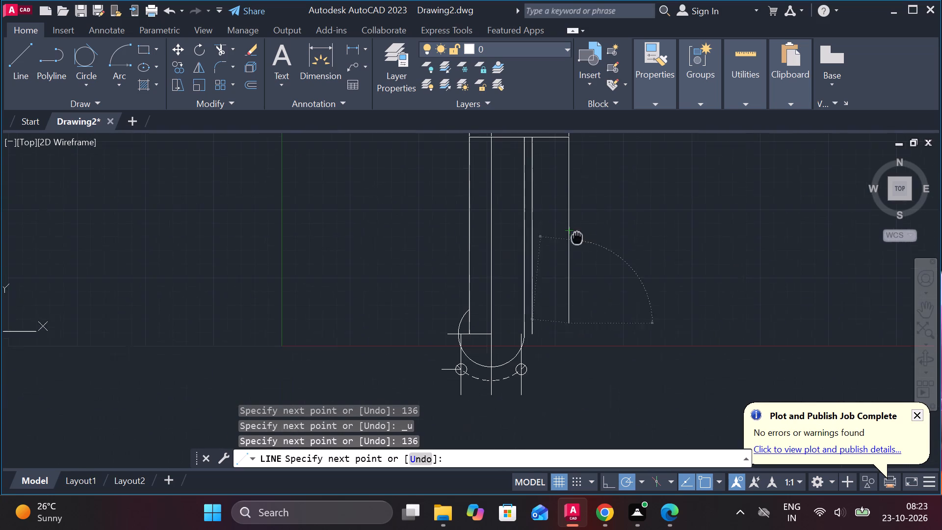
{"action": "key", "text": "Escape"}
Offset the top horizontal line downward by 38 units.
{"action": "middle_click_drag", "start_coordinate": [537, 205], "coordinate": [574, 302]}
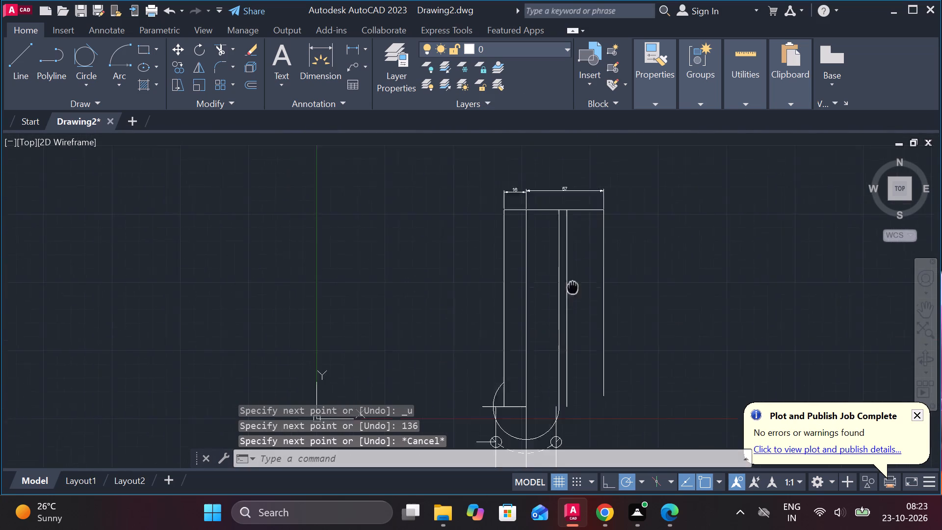
{"action": "middle_click_drag", "start_coordinate": [574, 302], "coordinate": [573, 308]}
{"action": "scroll", "coordinate": [528, 219], "scroll_direction": "up", "scroll_amount": 2}
{"action": "scroll", "coordinate": [520, 332], "scroll_direction": "up", "scroll_amount": 2}
{"action": "middle_click_drag", "start_coordinate": [545, 328], "coordinate": [523, 326]}
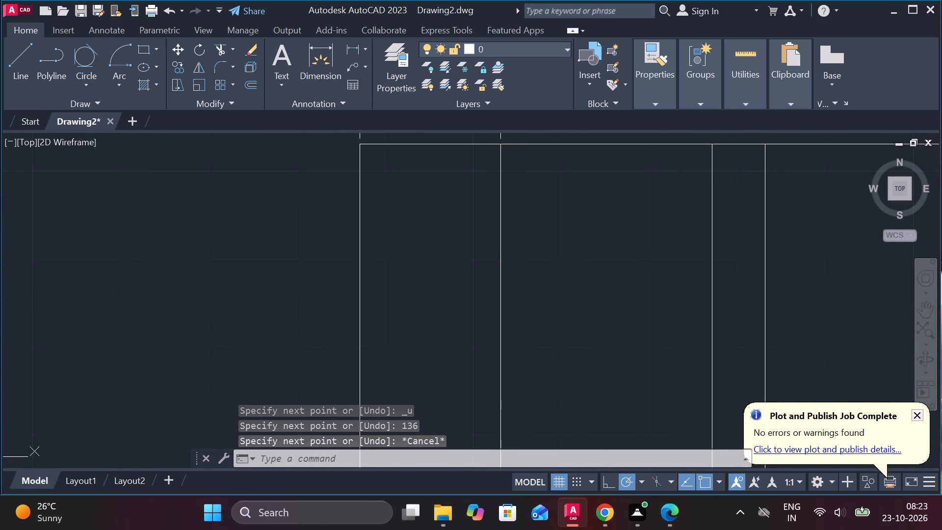
{"action": "scroll", "coordinate": [565, 310], "scroll_direction": "down", "scroll_amount": 1}
{"action": "key", "text": "Escape"}
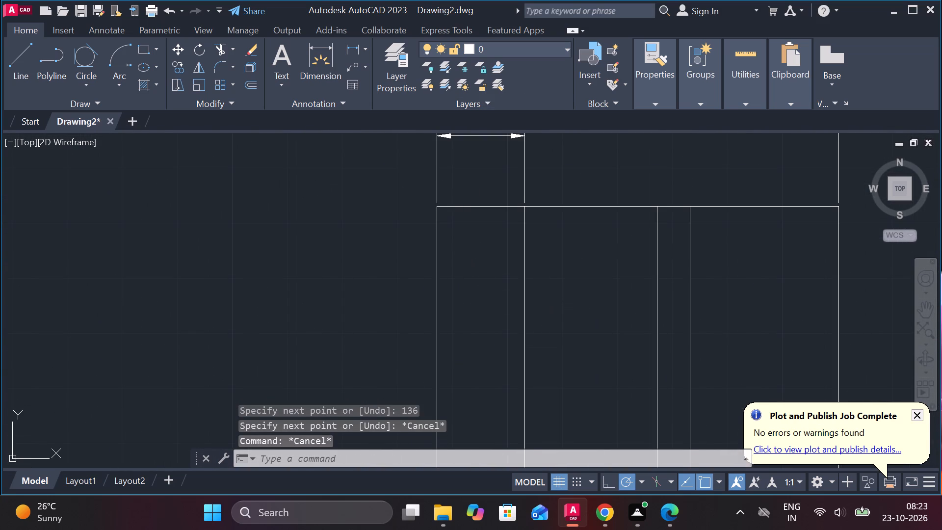
{"action": "left_click", "coordinate": [461, 203]}
{"action": "left_click", "coordinate": [478, 241]}
{"action": "left_click", "coordinate": [478, 206]}
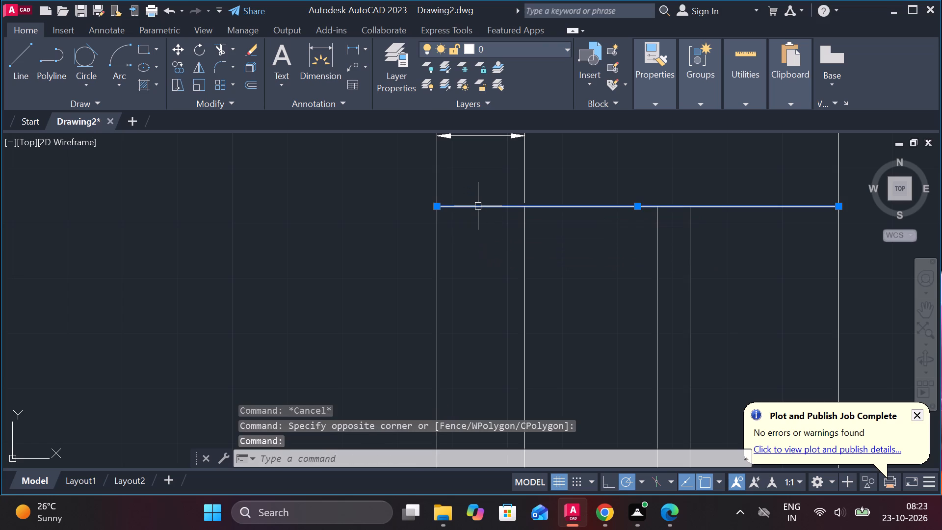
{"action": "key", "text": "o"}
{"action": "key", "text": "Return"}
{"action": "key", "text": "Return"}
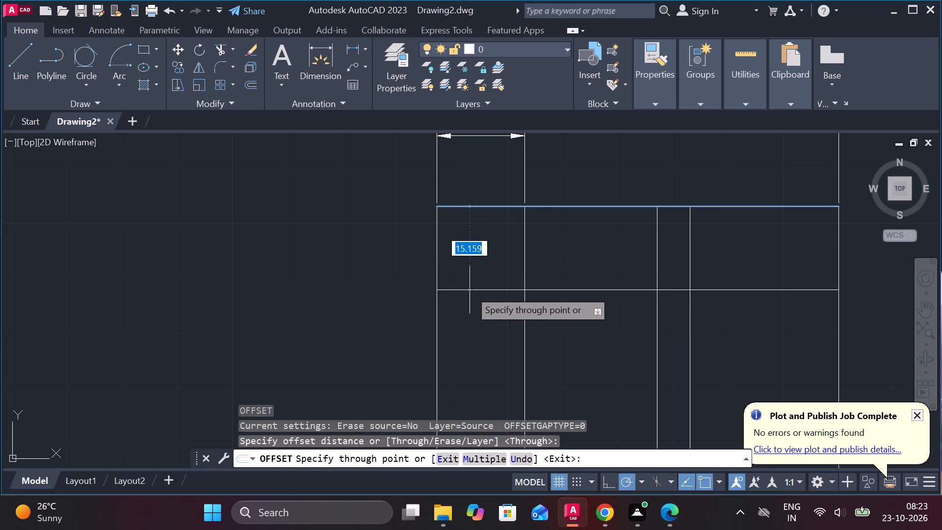
{"action": "type", "text": "38"}
{"action": "key", "text": "Return"}
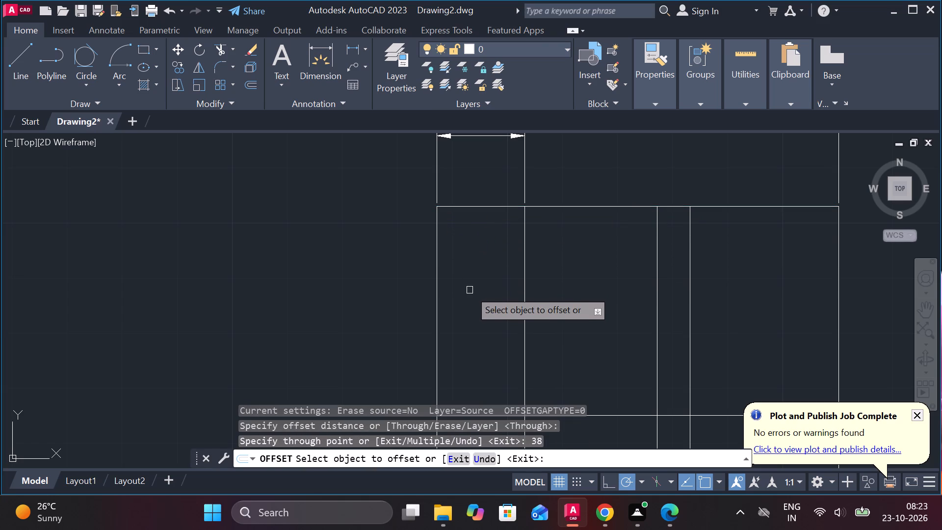
{"action": "scroll", "coordinate": [556, 315], "scroll_direction": "down", "scroll_amount": 2}
{"action": "middle_click_drag", "start_coordinate": [557, 315], "coordinate": [521, 275]}
{"action": "scroll", "coordinate": [556, 296], "scroll_direction": "up", "scroll_amount": 1}
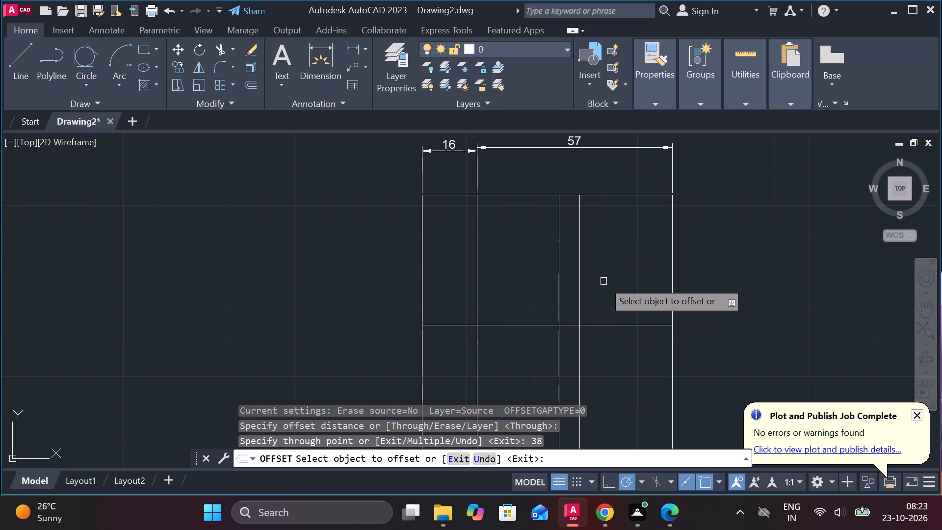
{"action": "scroll", "coordinate": [624, 275], "scroll_direction": "down", "scroll_amount": 1}
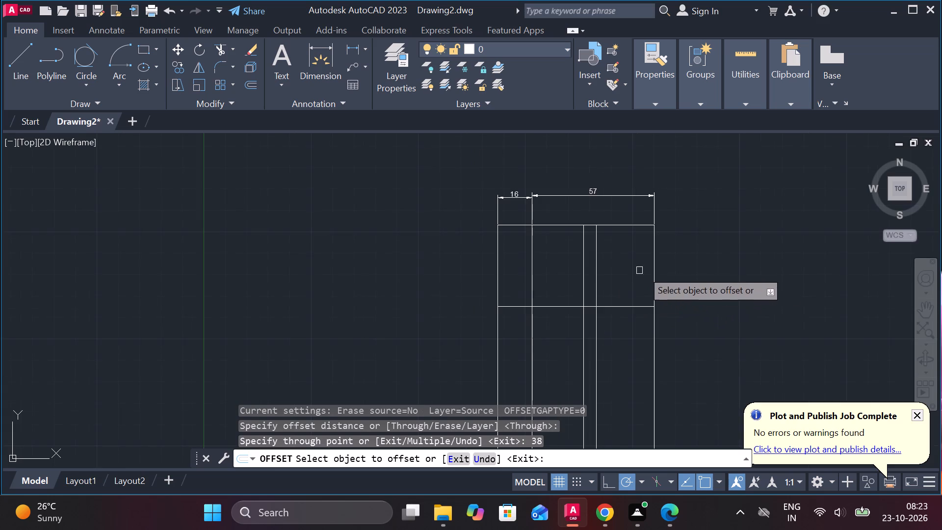
Draw a horizontal line from the lower end of the rightmost vertical line leftward, just past the neighbouring vertical line.
{"action": "scroll", "coordinate": [668, 332], "scroll_direction": "down", "scroll_amount": 2}
{"action": "middle_click_drag", "start_coordinate": [668, 340], "coordinate": [662, 340]}
{"action": "scroll", "coordinate": [662, 340], "scroll_direction": "up", "scroll_amount": 1}
{"action": "key", "text": "Escape"}
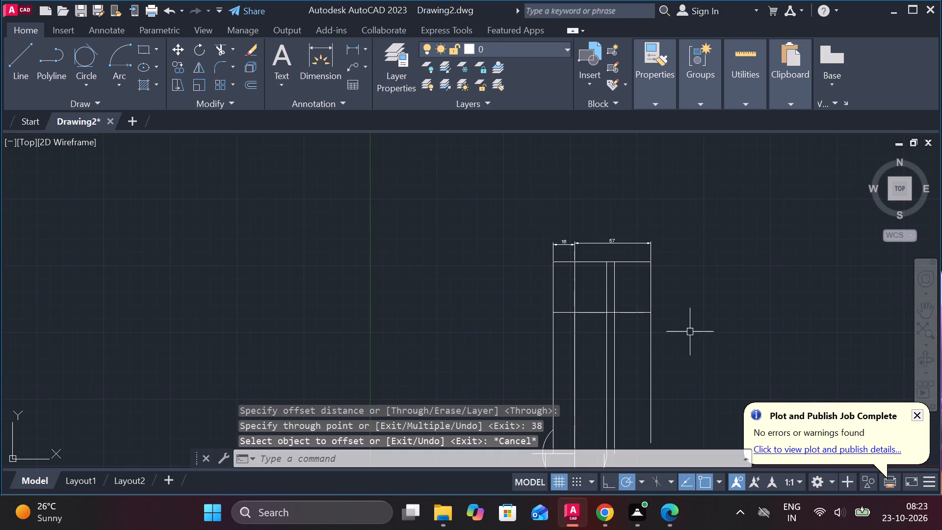
{"action": "middle_click_drag", "start_coordinate": [620, 416], "coordinate": [592, 250]}
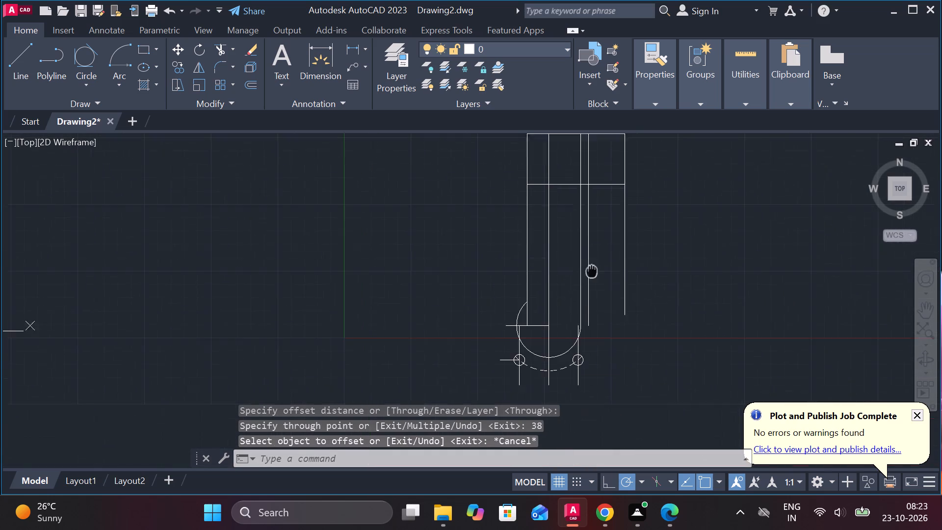
{"action": "middle_click_drag", "start_coordinate": [592, 250], "coordinate": [592, 252]}
{"action": "scroll", "coordinate": [664, 308], "scroll_direction": "up", "scroll_amount": 2}
{"action": "key", "text": "l"}
{"action": "key", "text": "Return"}
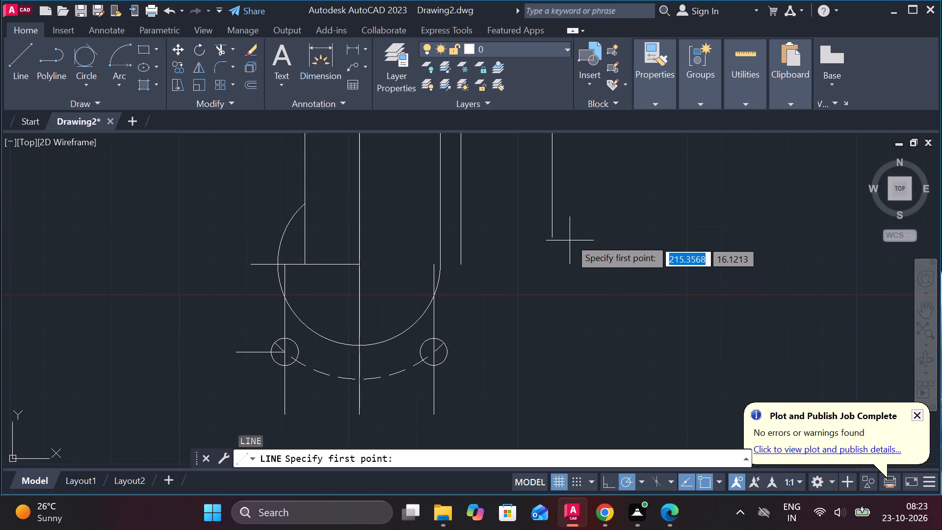
{"action": "left_click", "coordinate": [552, 233]}
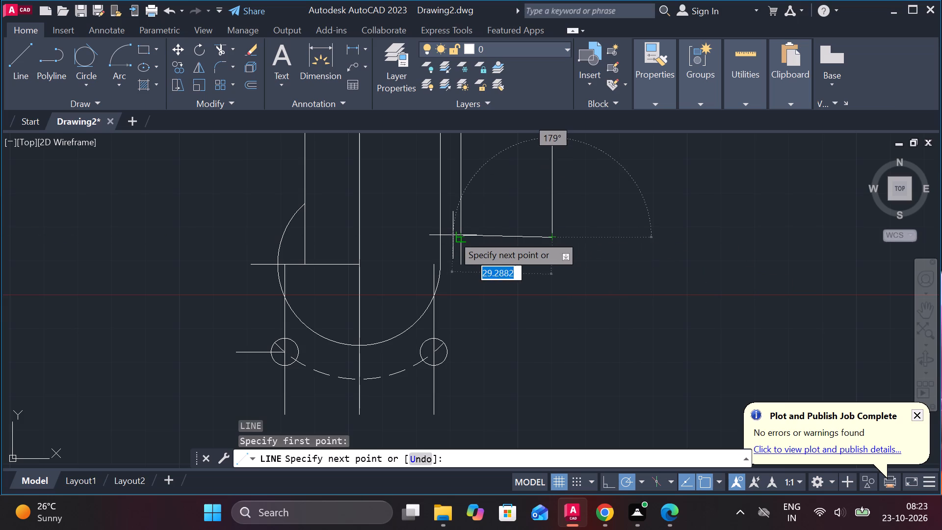
{"action": "left_click", "coordinate": [453, 240]}
{"action": "key", "text": "ctrl+z"}
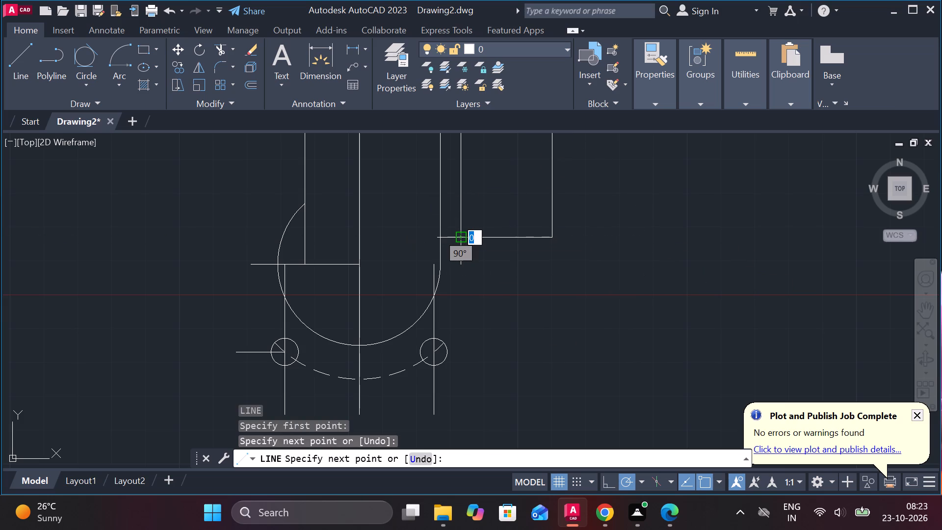
{"action": "scroll", "coordinate": [462, 240], "scroll_direction": "up", "scroll_amount": 2}
{"action": "left_click", "coordinate": [438, 232]}
{"action": "key", "text": "Escape"}
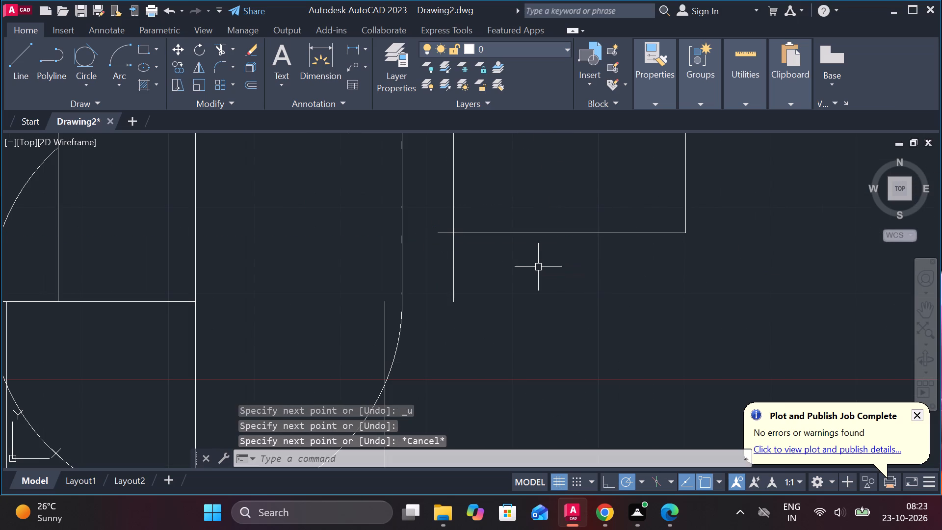
Trim the ends of the vertical and new horizontal lines that overrun their crossing, forming a clean lower corner.
{"action": "type", "text": "tr"}
{"action": "key", "text": "space"}
{"action": "left_click", "coordinate": [457, 261]}
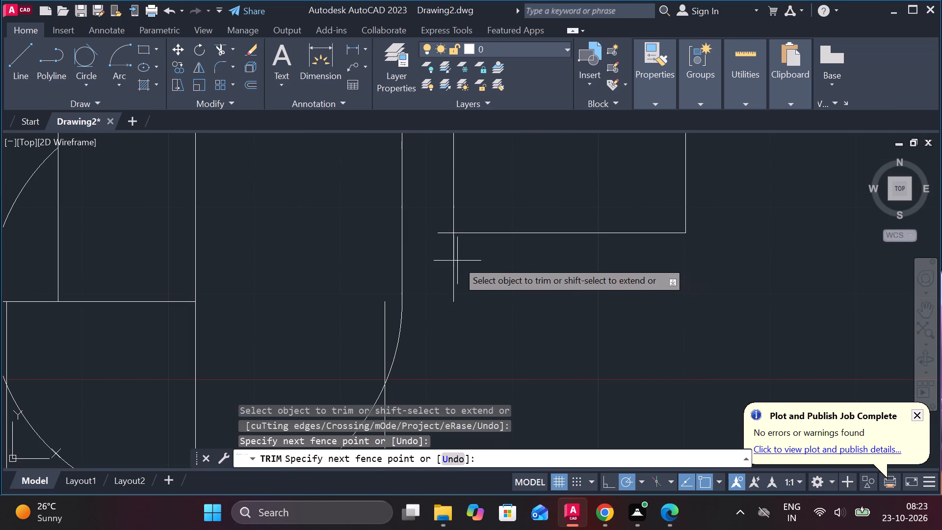
{"action": "left_click", "coordinate": [452, 249]}
{"action": "left_click", "coordinate": [445, 236]}
{"action": "scroll", "coordinate": [445, 236], "scroll_direction": "down", "scroll_amount": 3}
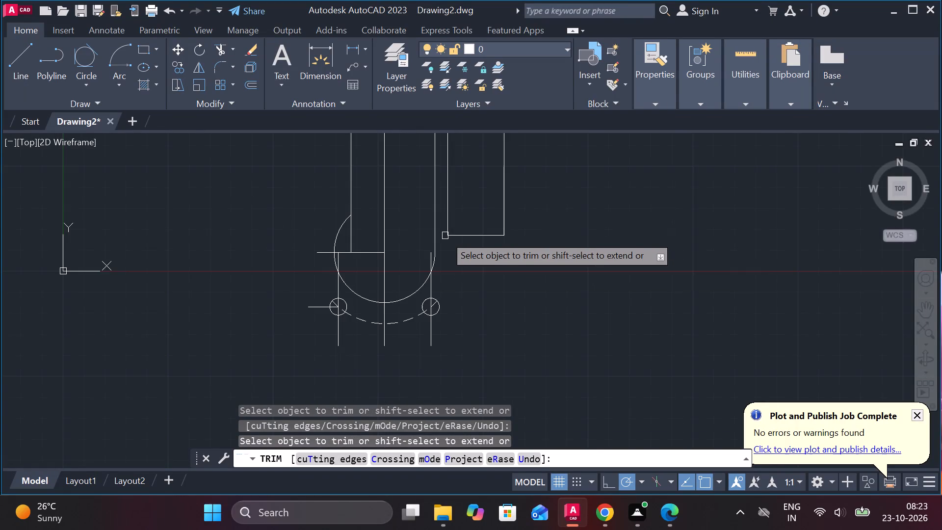
{"action": "middle_click_drag", "start_coordinate": [550, 212], "coordinate": [587, 294]}
{"action": "middle_click_drag", "start_coordinate": [598, 245], "coordinate": [603, 278]}
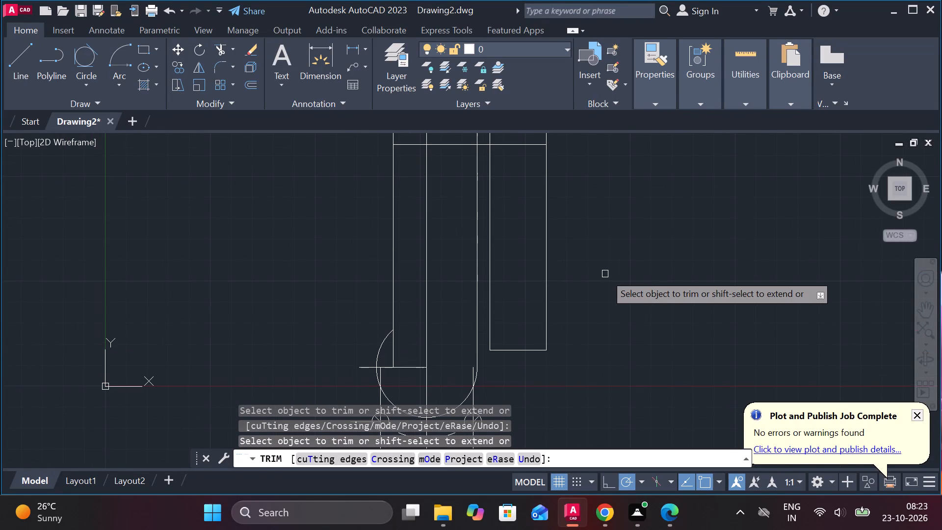
{"action": "scroll", "coordinate": [607, 274], "scroll_direction": "down", "scroll_amount": 1}
{"action": "middle_click_drag", "start_coordinate": [589, 229], "coordinate": [616, 291]}
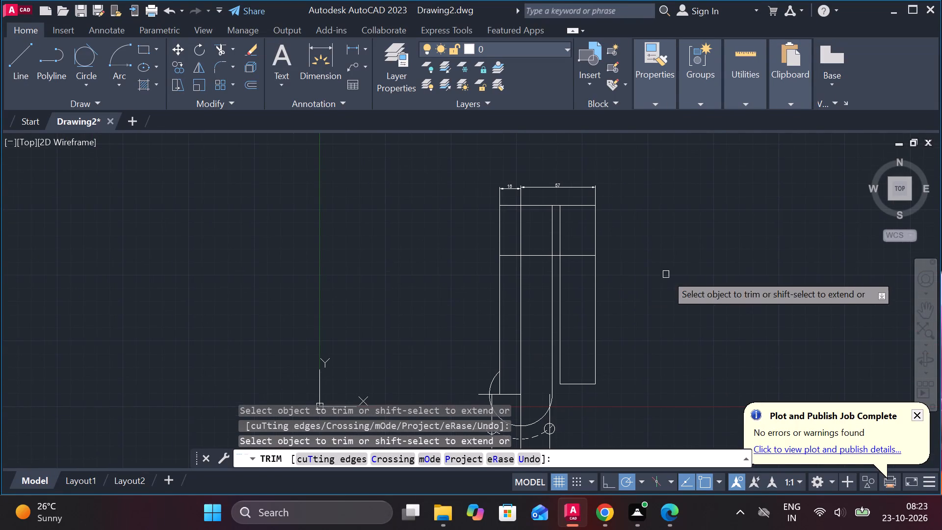
{"action": "scroll", "coordinate": [566, 233], "scroll_direction": "up", "scroll_amount": 3}
{"action": "scroll", "coordinate": [566, 229], "scroll_direction": "down", "scroll_amount": 1}
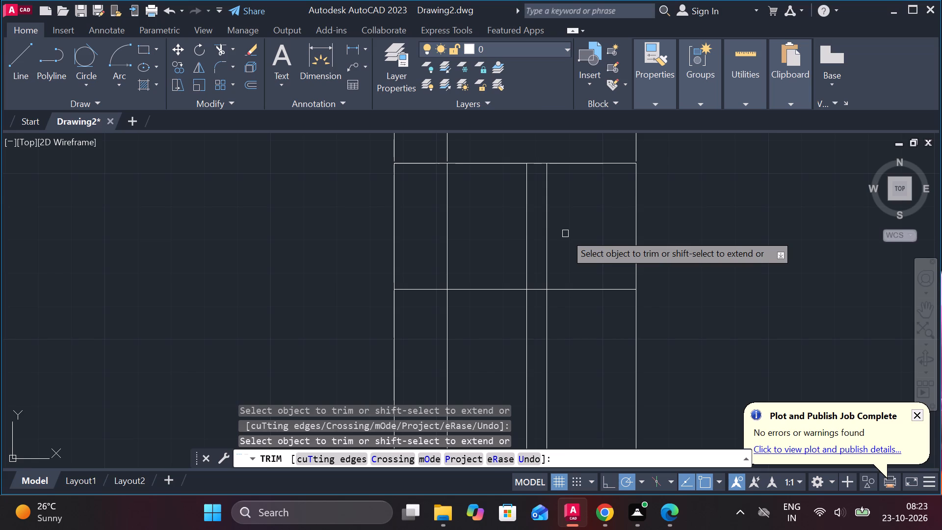
{"action": "key", "text": "Escape"}
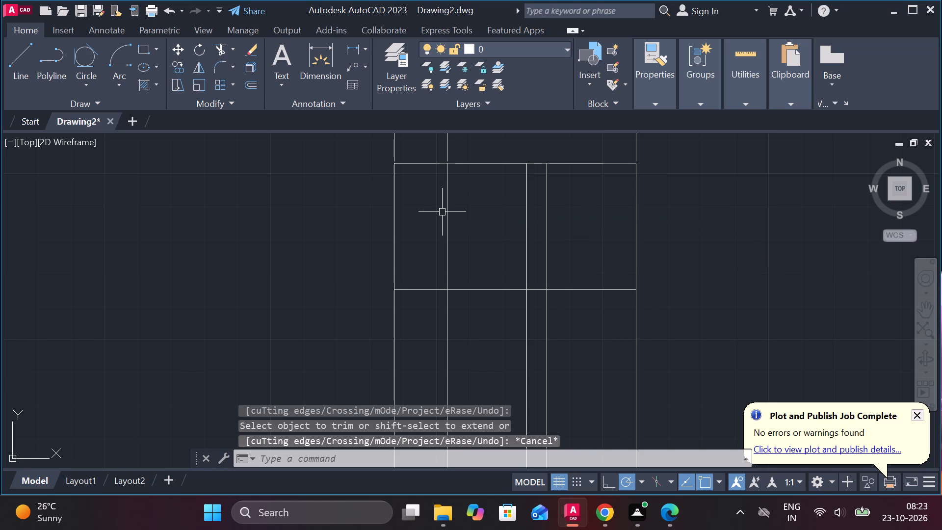
Trim the vertical line at the boundary of the 16 and 57 dimensions between the two upper horizontal lines.
{"action": "left_click", "coordinate": [444, 199]}
{"action": "key", "text": "Escape"}
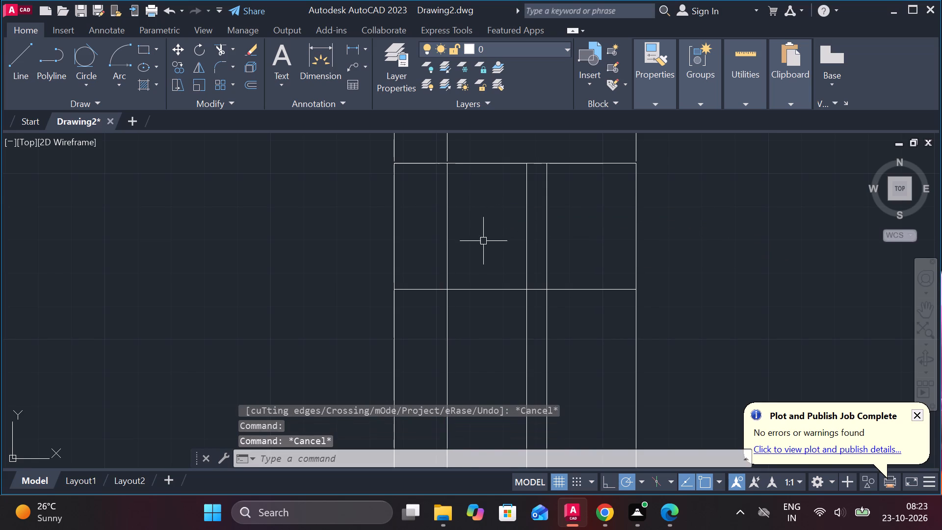
{"action": "scroll", "coordinate": [481, 281], "scroll_direction": "down", "scroll_amount": 3}
{"action": "scroll", "coordinate": [495, 318], "scroll_direction": "up", "scroll_amount": 1}
{"action": "key", "text": "t"}
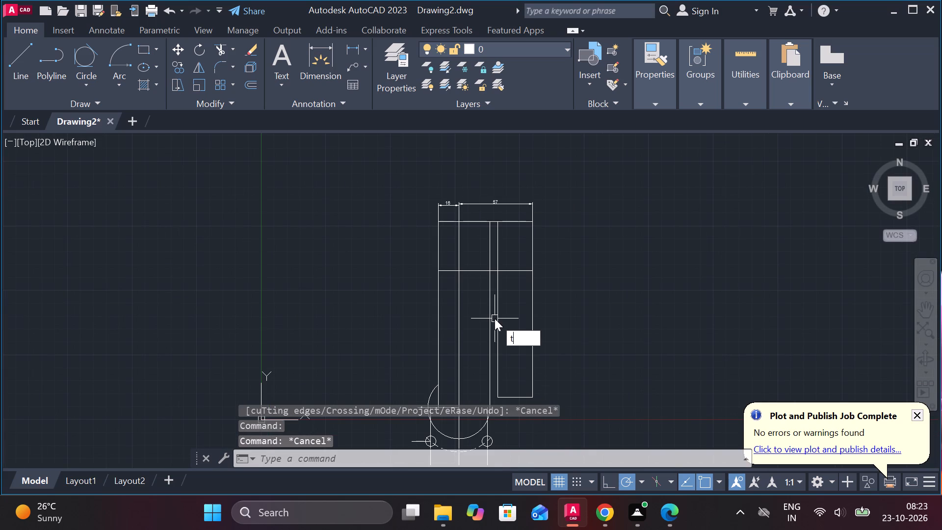
{"action": "key", "text": "Escape"}
{"action": "type", "text": "tr"}
{"action": "key", "text": "space"}
{"action": "left_click", "coordinate": [462, 245]}
{"action": "key", "text": "Escape"}
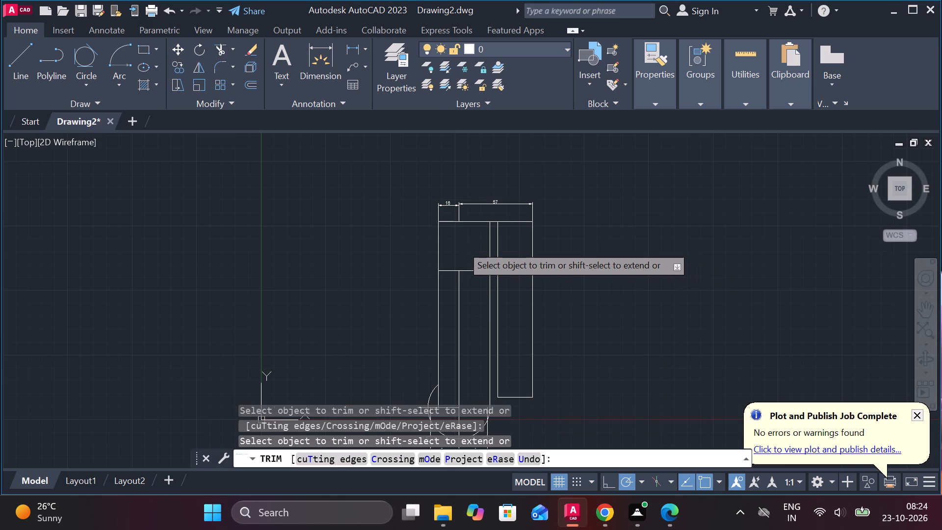
Draw a separate vertical line between the two upper horizontal lines at the boundary of the 16 and 57 dimensions.
{"action": "scroll", "coordinate": [462, 245], "scroll_direction": "up", "scroll_amount": 2}
{"action": "key", "text": "l"}
{"action": "key", "text": "Return"}
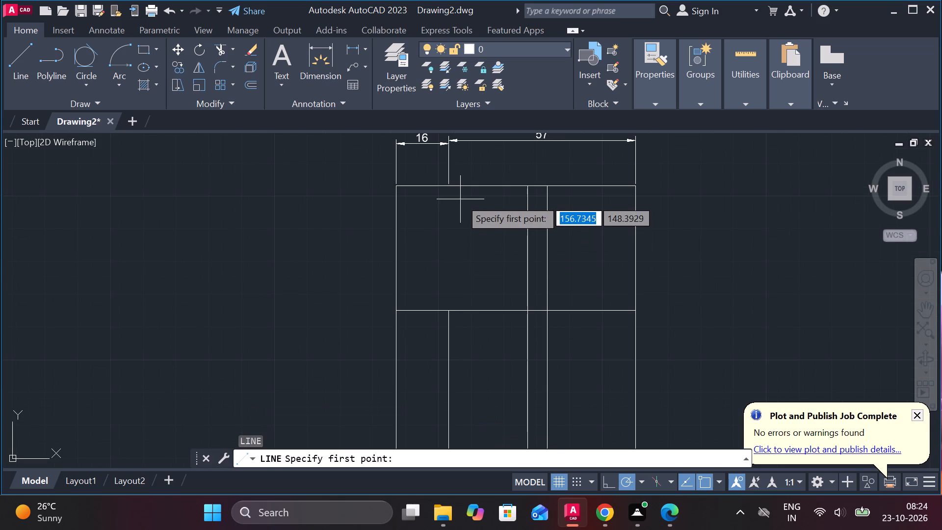
{"action": "left_click", "coordinate": [449, 188]}
{"action": "left_click", "coordinate": [451, 309]}
{"action": "key", "text": "Escape"}
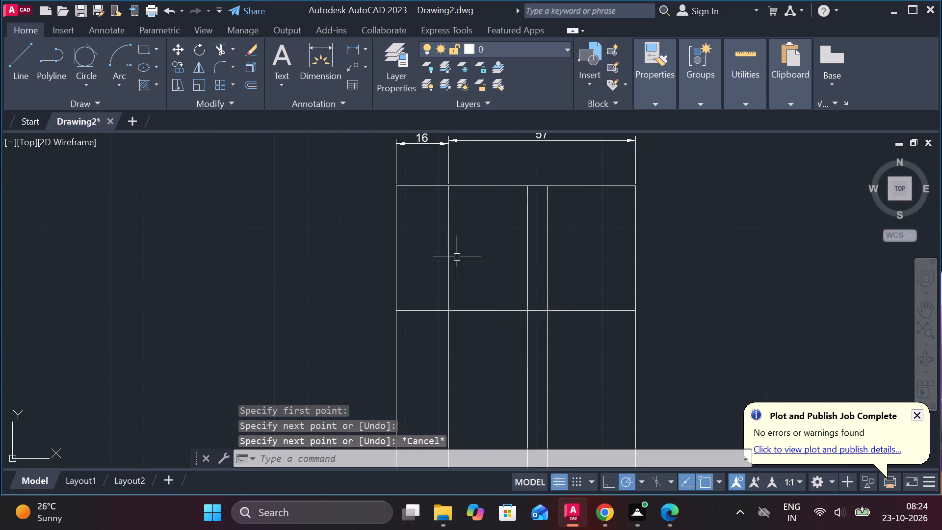
Offset the short vertical centre line by 11 units to each side.
{"action": "left_click", "coordinate": [447, 241]}
{"action": "key", "text": "o"}
{"action": "key", "text": "Return"}
{"action": "key", "text": "Return"}
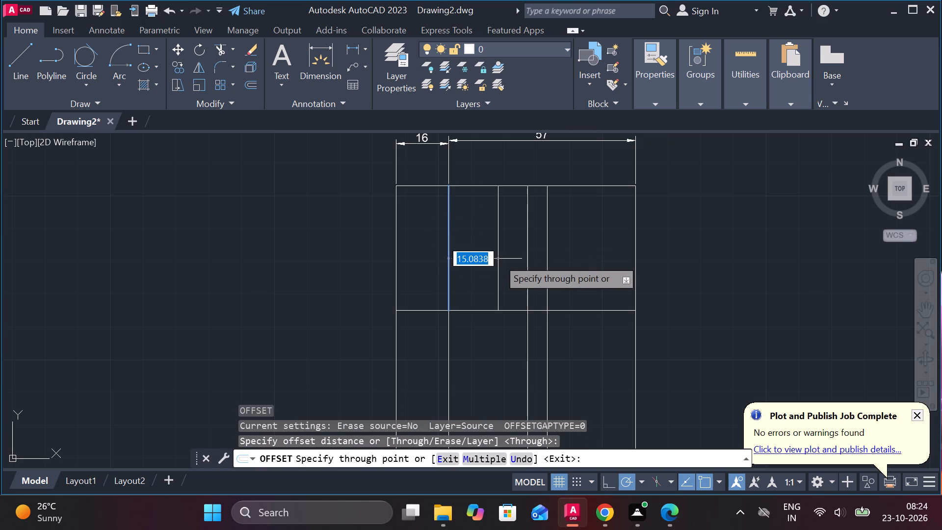
{"action": "type", "text": "11"}
{"action": "key", "text": "Return"}
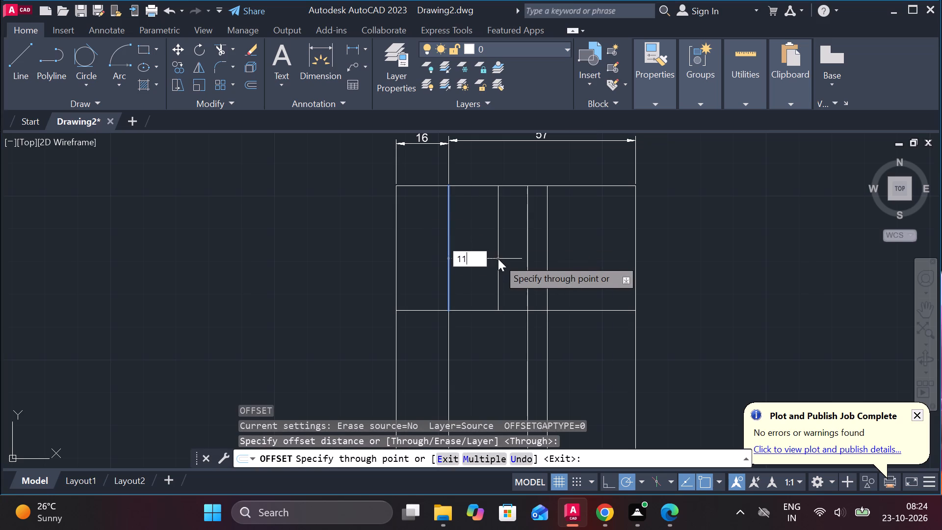
{"action": "left_click", "coordinate": [446, 250]}
{"action": "type", "text": "11"}
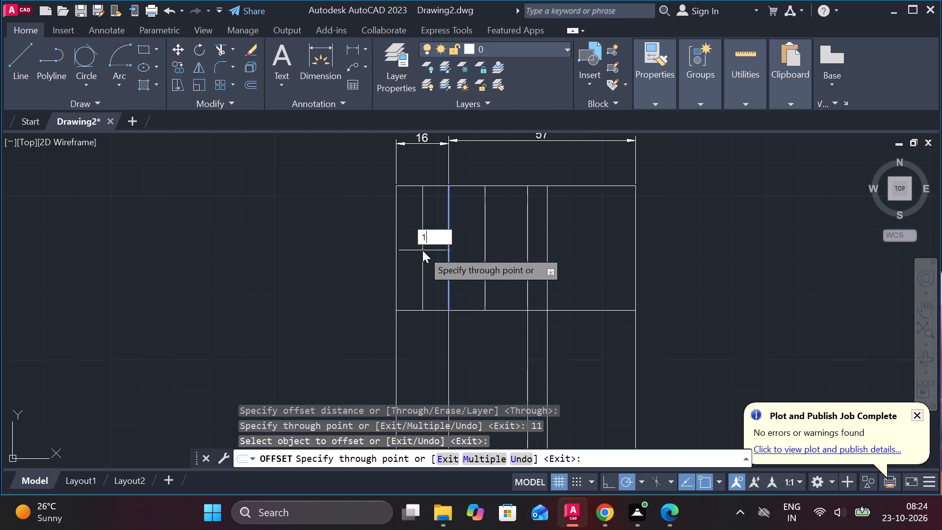
{"action": "key", "text": "Return"}
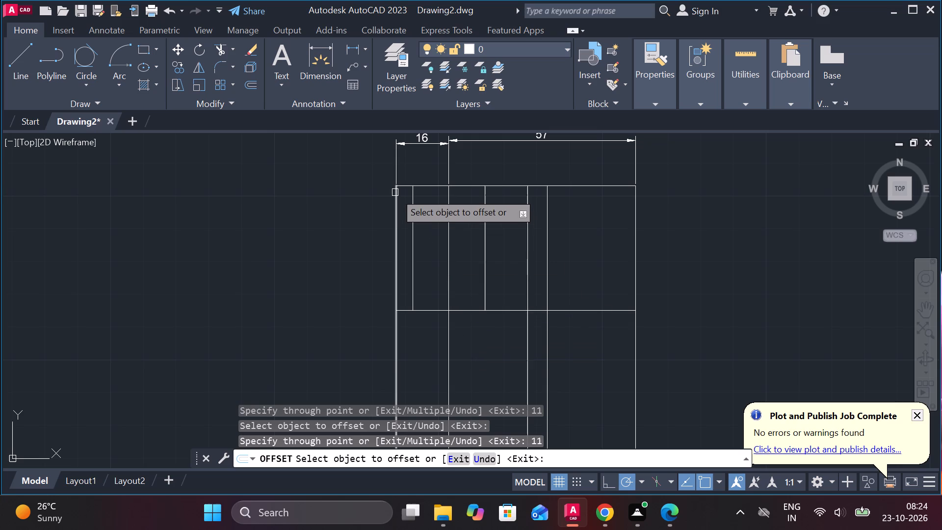
{"action": "key", "text": "Escape"}
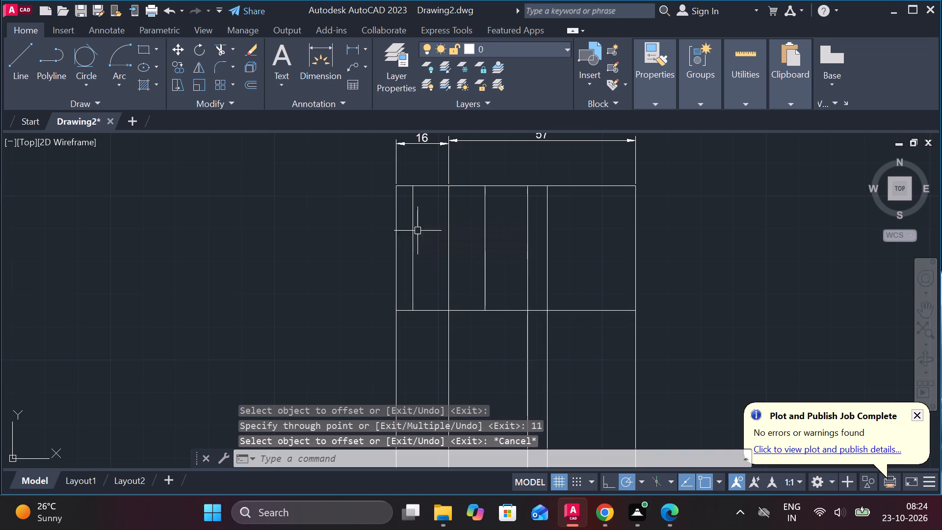
Draw a 32-unit line along the top edge from its left end, continuing vertically downward past the second horizontal line.
{"action": "key", "text": "l"}
{"action": "key", "text": "Return"}
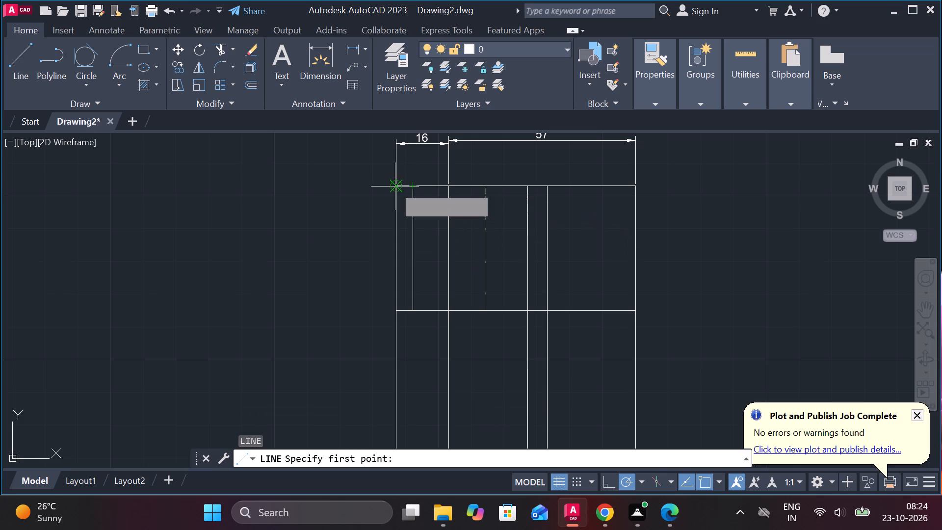
{"action": "left_click", "coordinate": [394, 186]}
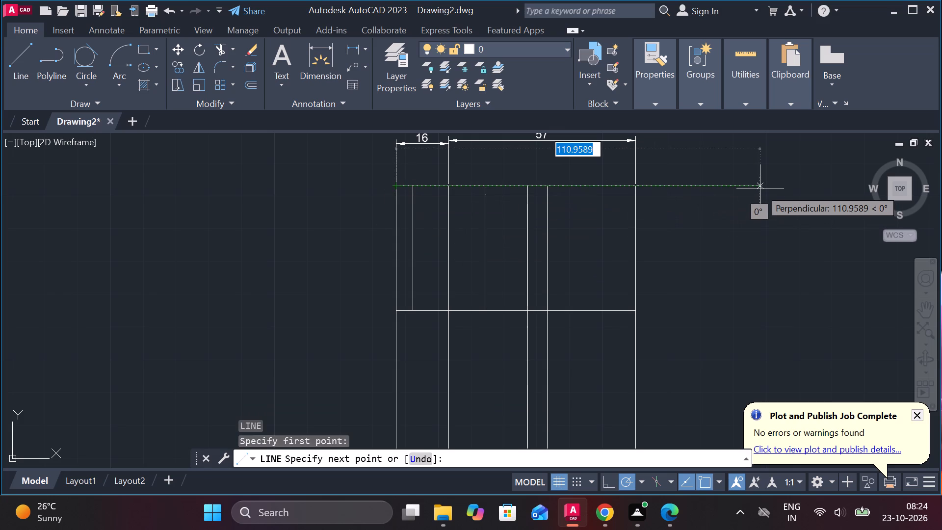
{"action": "type", "text": "32"}
{"action": "key", "text": "space"}
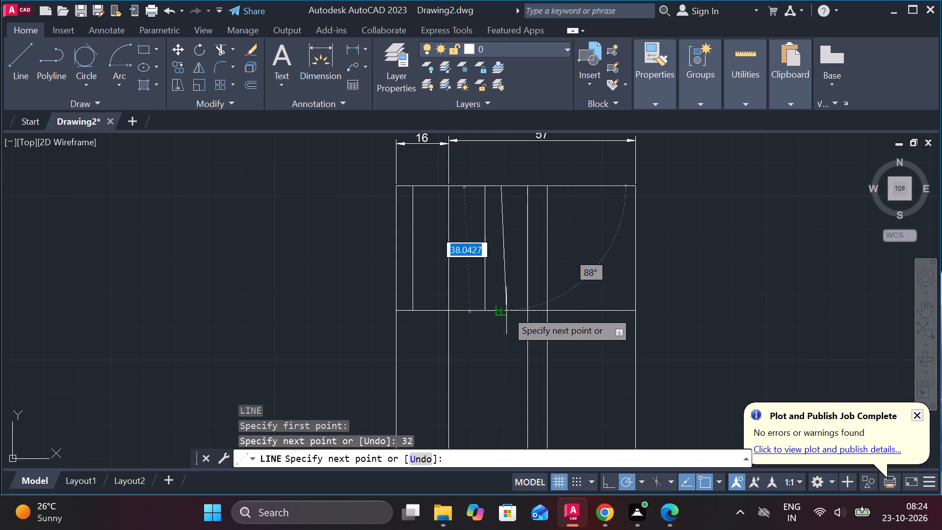
{"action": "left_click", "coordinate": [504, 325]}
{"action": "key", "text": "Escape"}
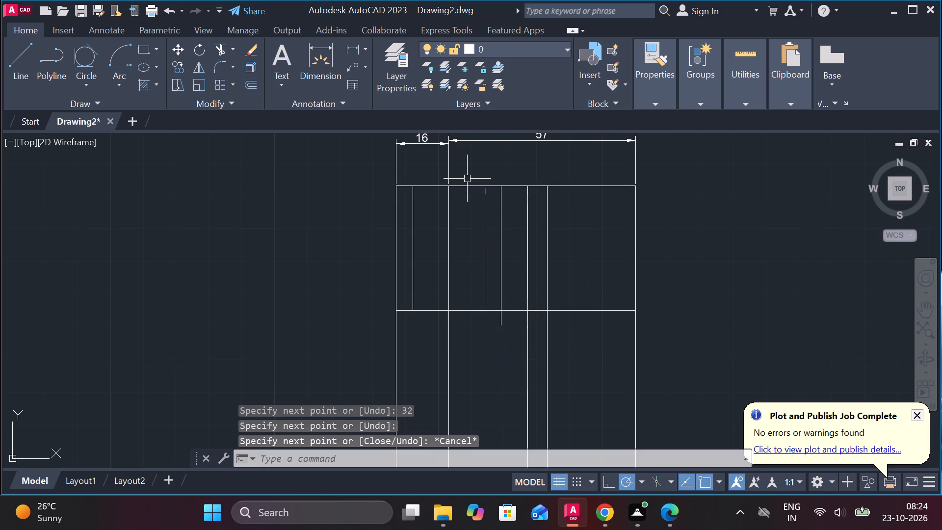
Erase the 32-unit horizontal segment lying over the top line.
{"action": "left_click", "coordinate": [467, 185]}
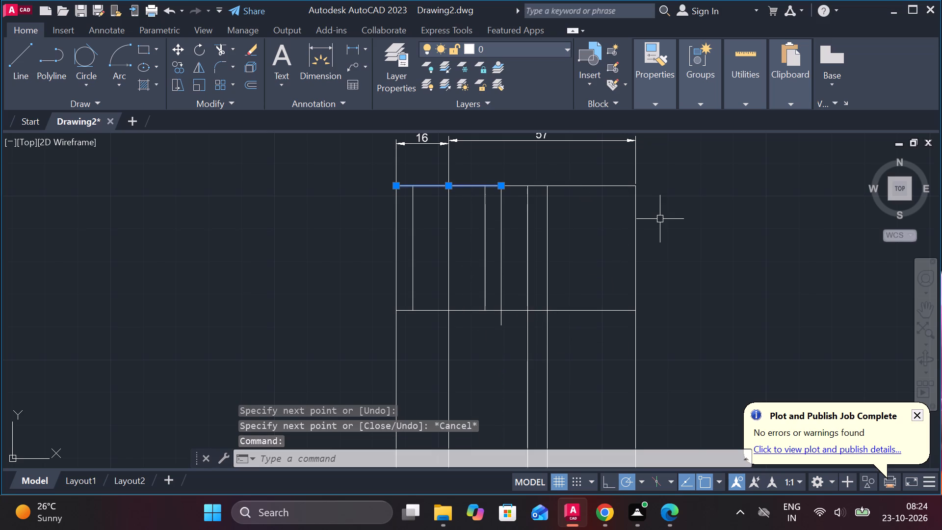
{"action": "type", "text": "e"}
{"action": "key", "text": "space"}
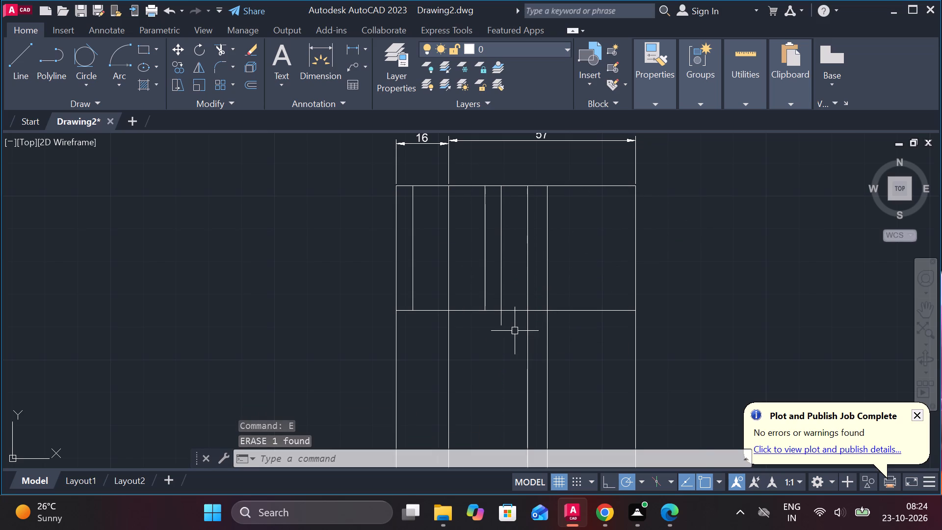
Trim the two right inner vertical lines between the upper horizontals, and the new vertical line's overhang below the second horizontal.
{"action": "scroll", "coordinate": [515, 333], "scroll_direction": "up", "scroll_amount": 2}
{"action": "scroll", "coordinate": [515, 333], "scroll_direction": "down", "scroll_amount": 2}
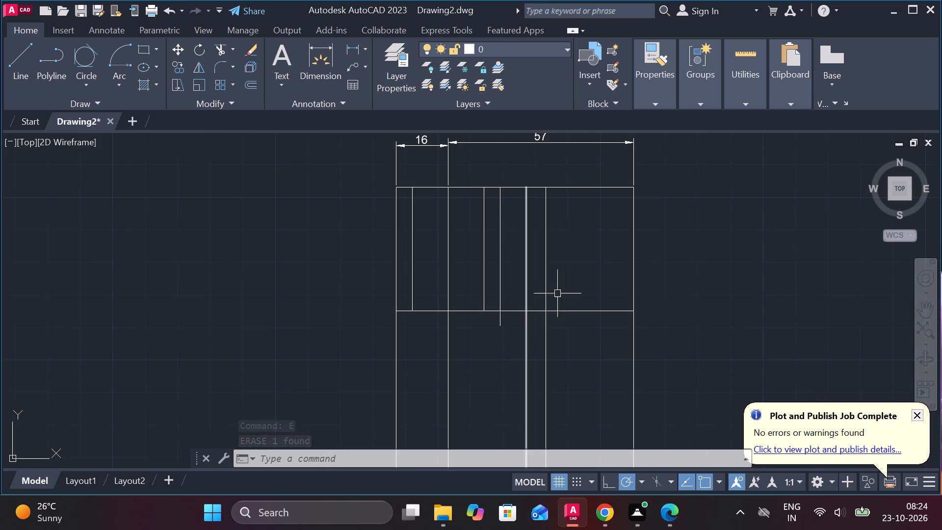
{"action": "type", "text": "tr"}
{"action": "key", "text": "space"}
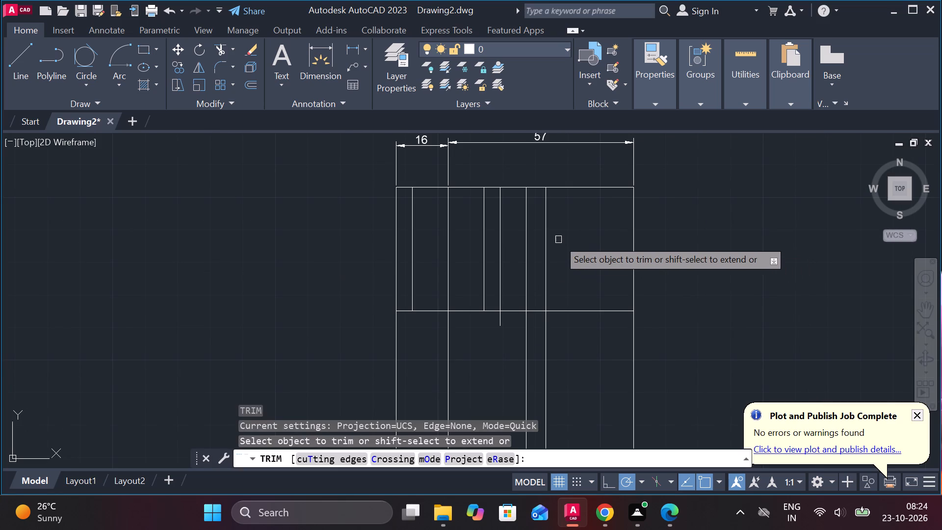
{"action": "left_click_drag", "start_coordinate": [562, 245], "coordinate": [550, 244]}
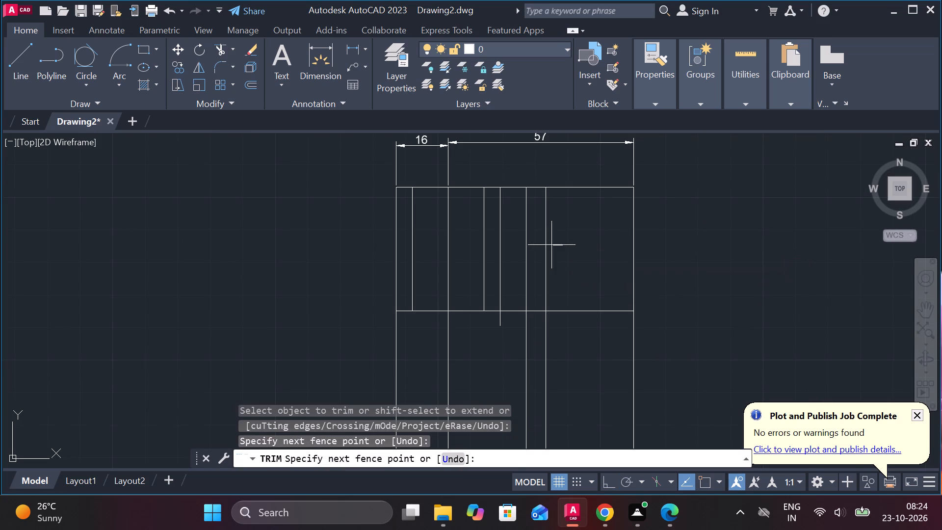
{"action": "left_click_drag", "start_coordinate": [550, 244], "coordinate": [521, 219]}
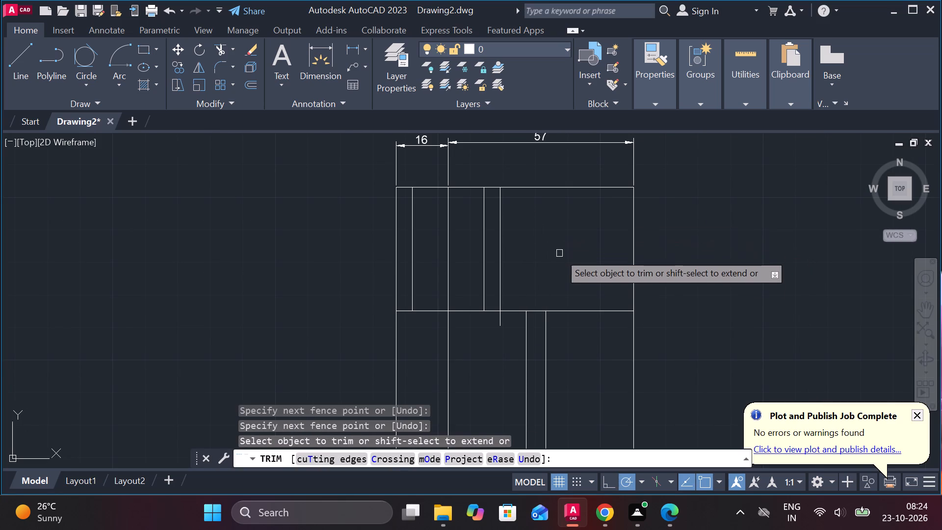
{"action": "middle_click_drag", "start_coordinate": [564, 270], "coordinate": [556, 255]}
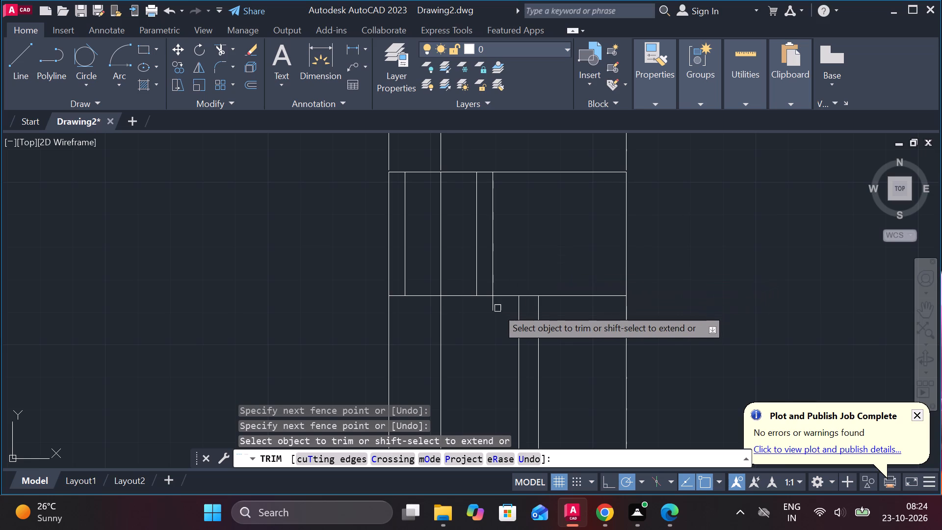
{"action": "left_click", "coordinate": [492, 307]}
{"action": "key", "text": "Escape"}
Offset the second horizontal line of the upper block upward by 6 units.
{"action": "left_click", "coordinate": [512, 296]}
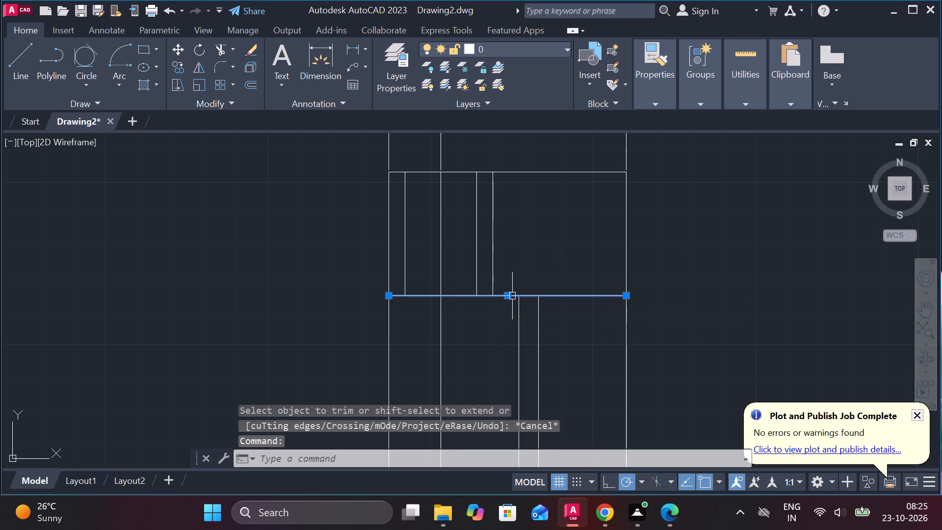
{"action": "key", "text": "o"}
{"action": "key", "text": "Return"}
{"action": "key", "text": "Return"}
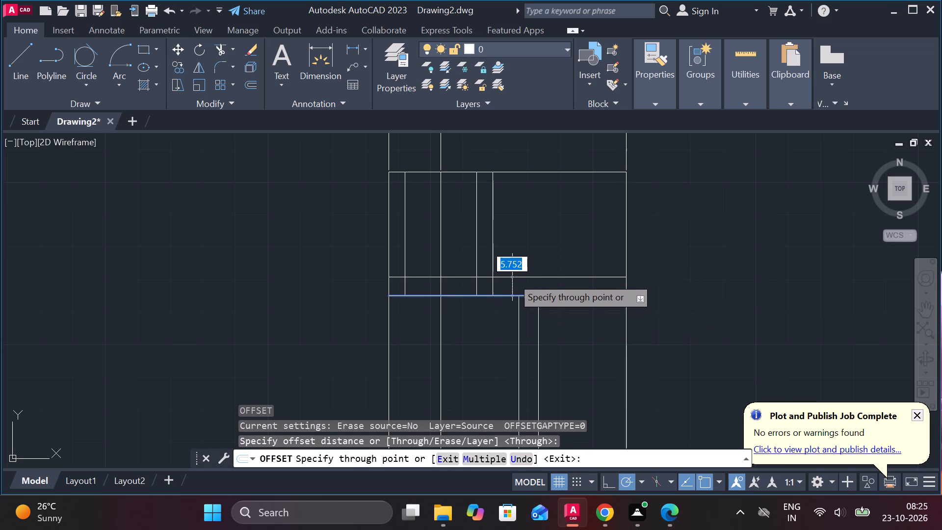
{"action": "key", "text": "6"}
{"action": "key", "text": "Return"}
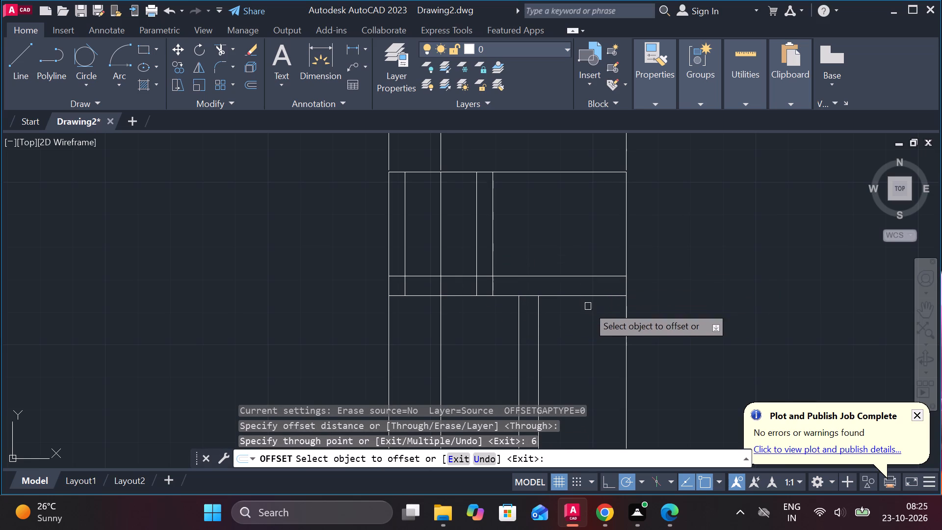
{"action": "key", "text": "Escape"}
Extend the outer of the two lower inner vertical lines up to the new offset horizontal line.
{"action": "type", "text": "ex"}
{"action": "key", "text": "space"}
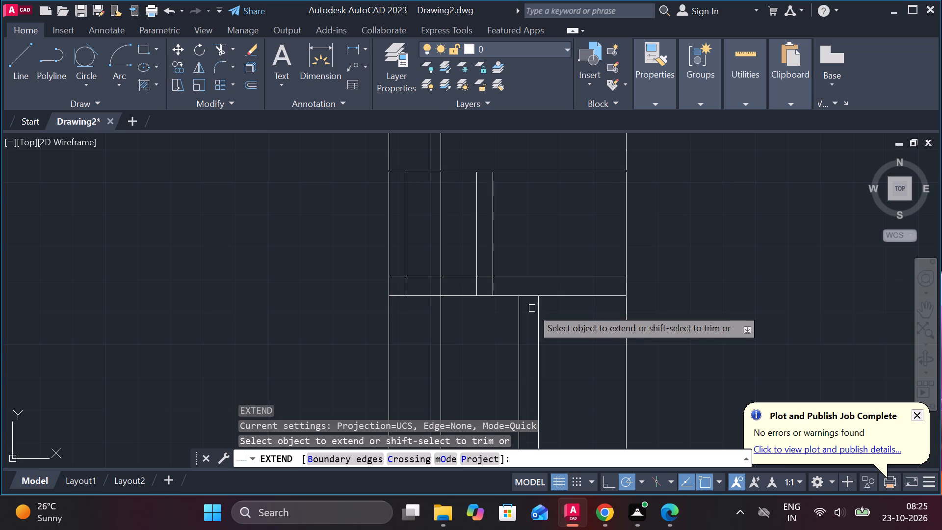
{"action": "left_click", "coordinate": [543, 307]}
{"action": "key", "text": "Escape"}
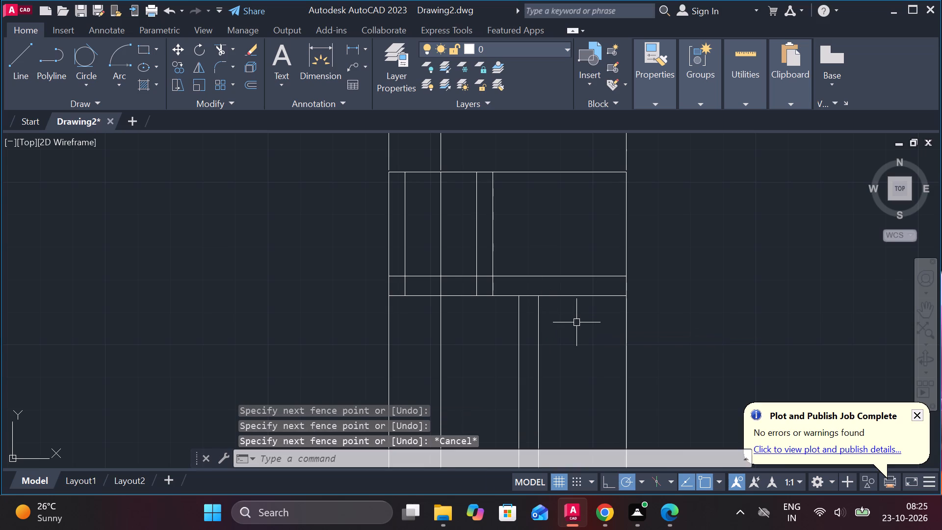
{"action": "key", "text": "space"}
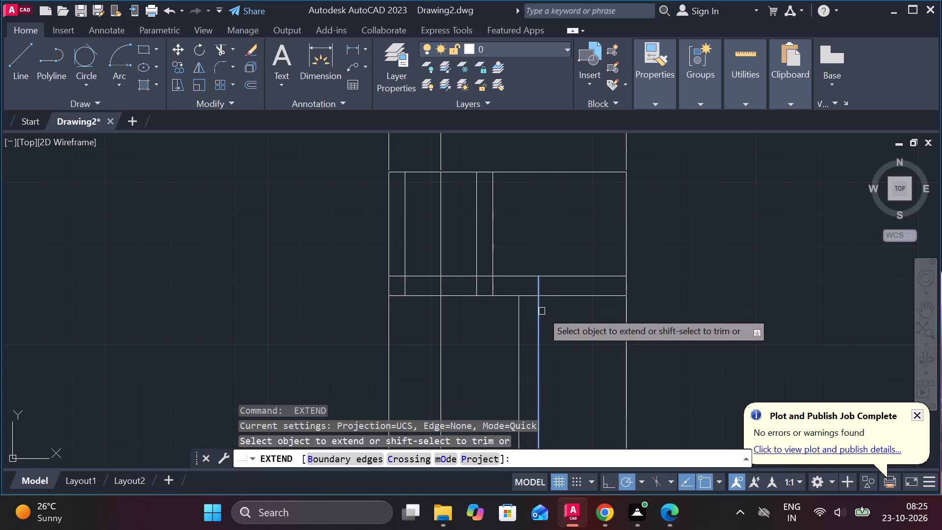
{"action": "left_click", "coordinate": [540, 309]}
{"action": "key", "text": "Escape"}
Trim both horizontals beyond the lower vertical pair and the offset line inside the block, leaving a stepped corner beside the block.
{"action": "type", "text": "tr"}
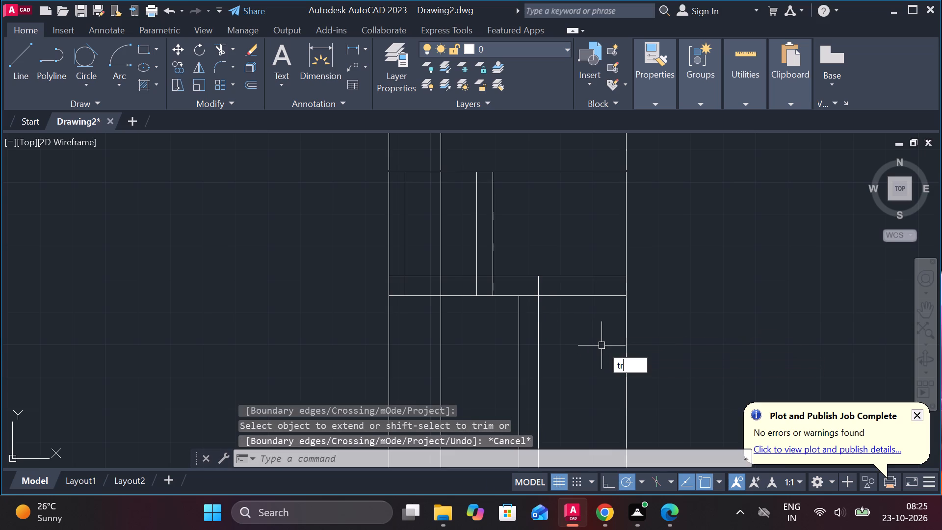
{"action": "key", "text": "space"}
{"action": "left_click_drag", "start_coordinate": [571, 260], "coordinate": [579, 318]}
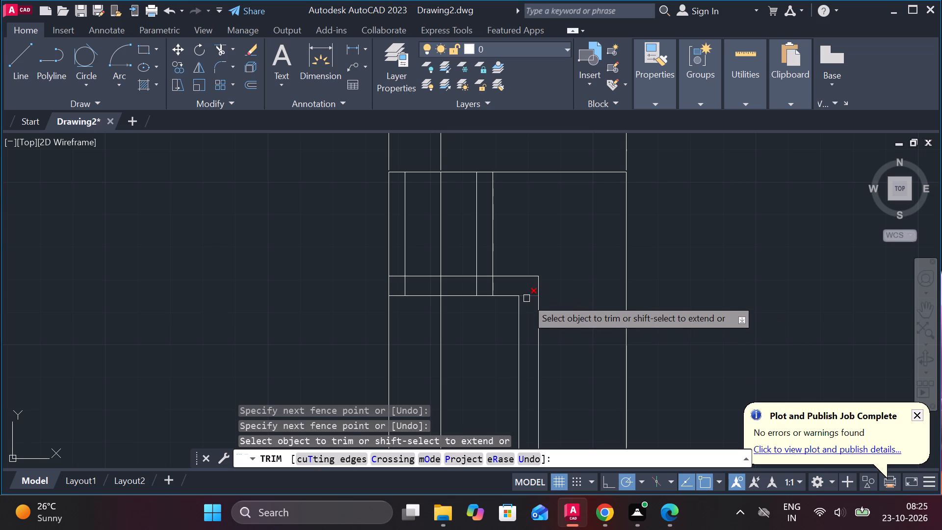
{"action": "left_click", "coordinate": [526, 298]}
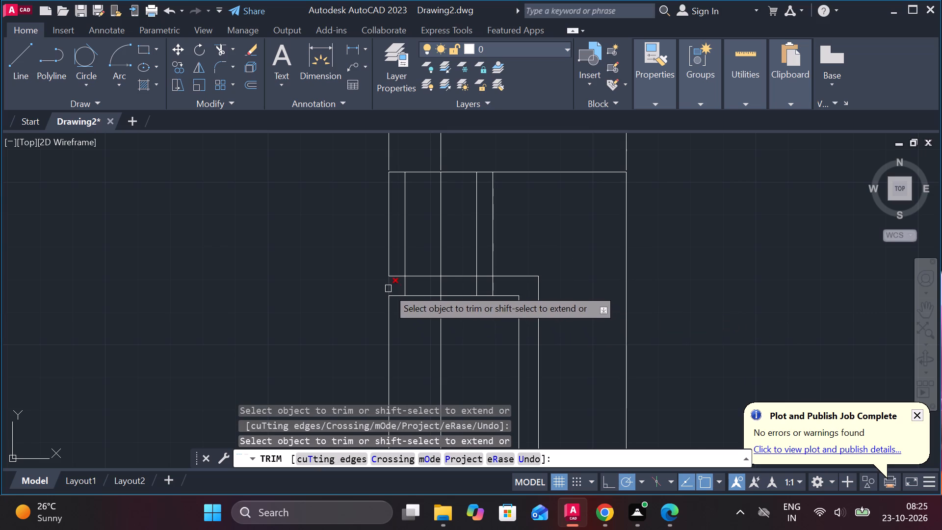
{"action": "left_click", "coordinate": [423, 274]}
{"action": "left_click", "coordinate": [447, 274]}
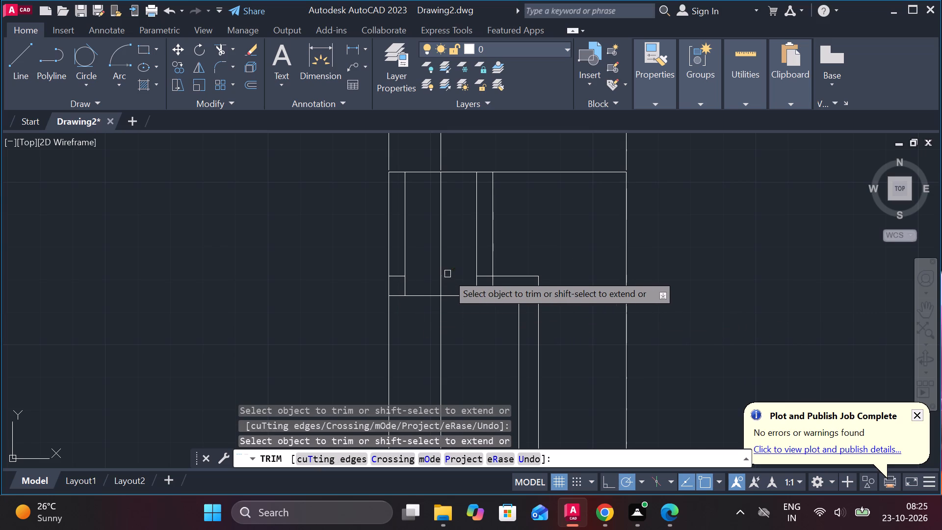
{"action": "scroll", "coordinate": [466, 280], "scroll_direction": "up", "scroll_amount": 2}
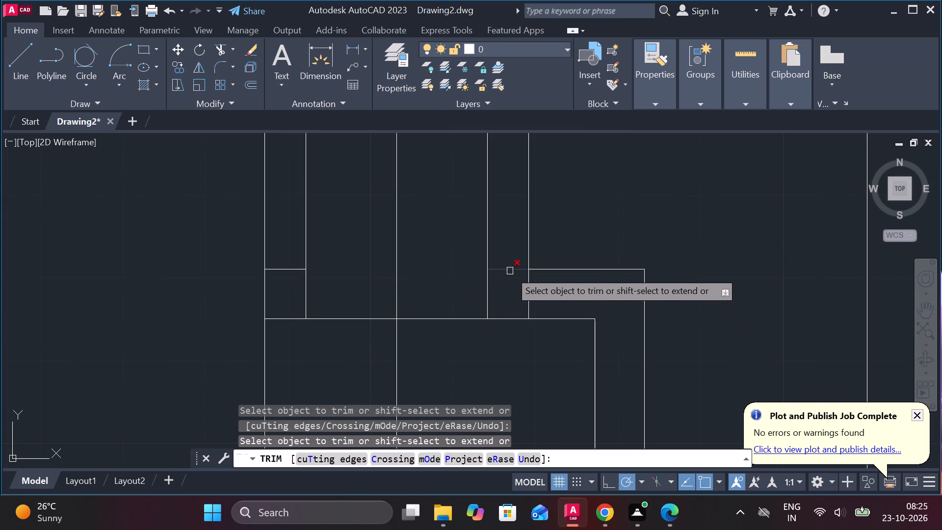
{"action": "left_click", "coordinate": [510, 271]}
{"action": "left_click", "coordinate": [289, 271]}
{"action": "scroll", "coordinate": [334, 270], "scroll_direction": "down", "scroll_amount": 2}
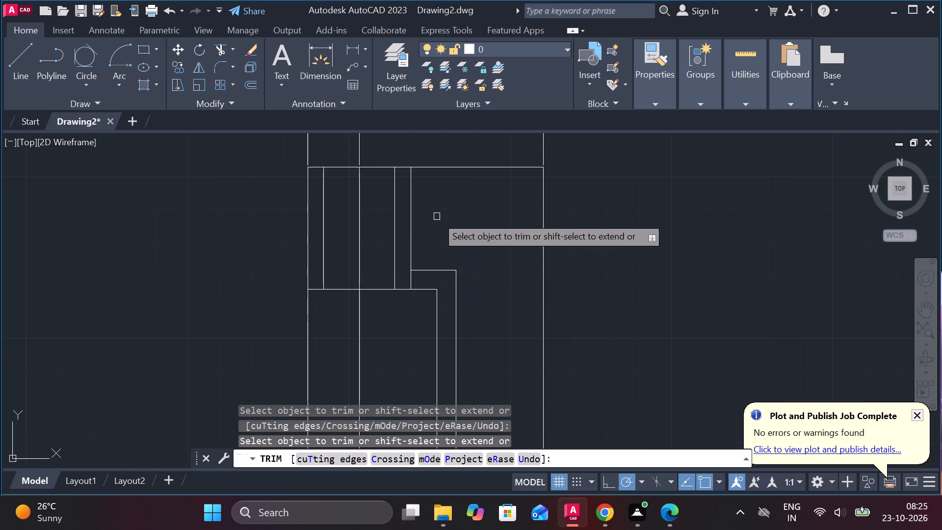
{"action": "key", "text": "Escape"}
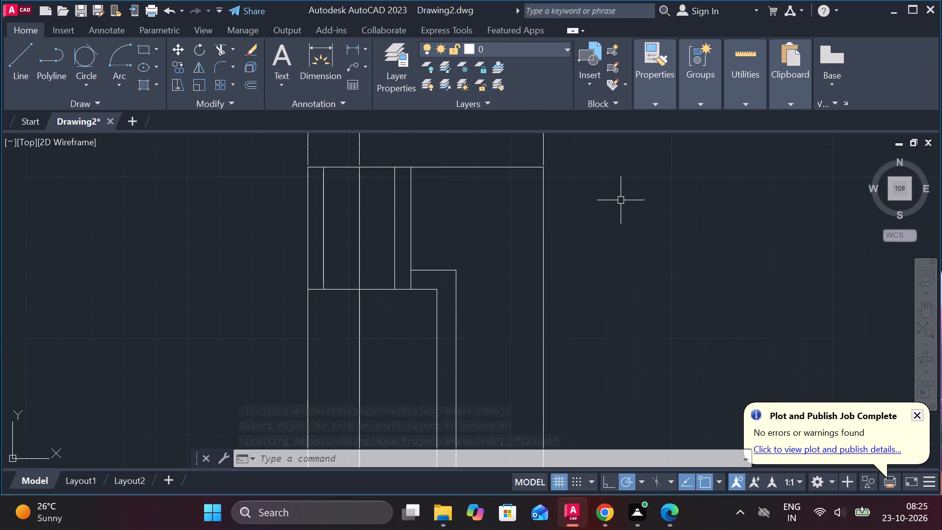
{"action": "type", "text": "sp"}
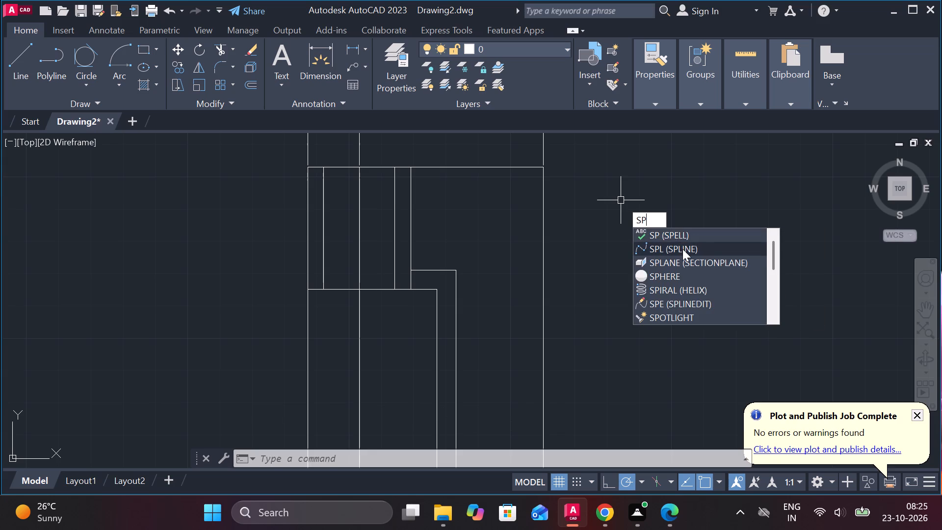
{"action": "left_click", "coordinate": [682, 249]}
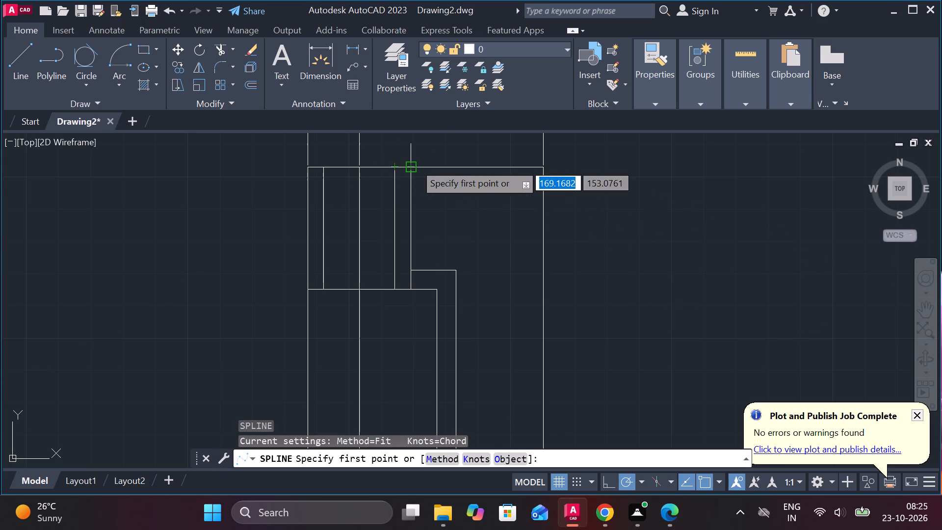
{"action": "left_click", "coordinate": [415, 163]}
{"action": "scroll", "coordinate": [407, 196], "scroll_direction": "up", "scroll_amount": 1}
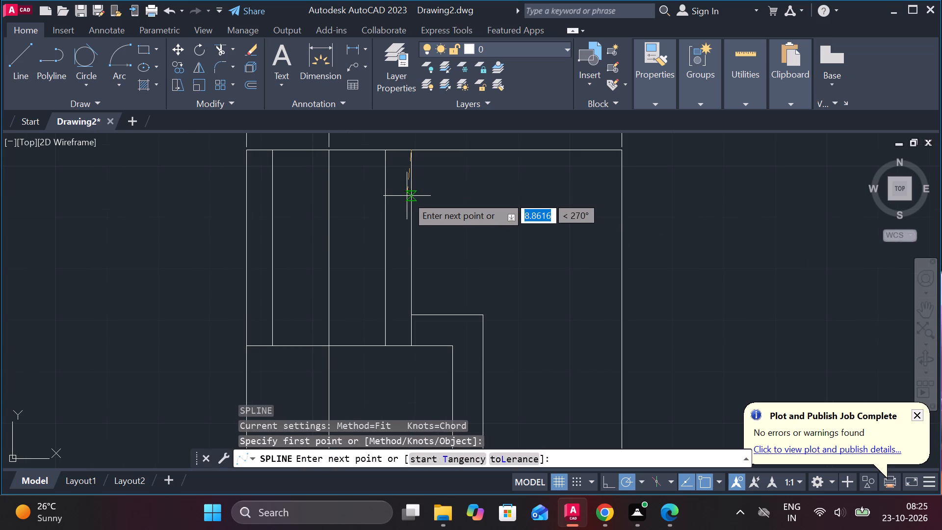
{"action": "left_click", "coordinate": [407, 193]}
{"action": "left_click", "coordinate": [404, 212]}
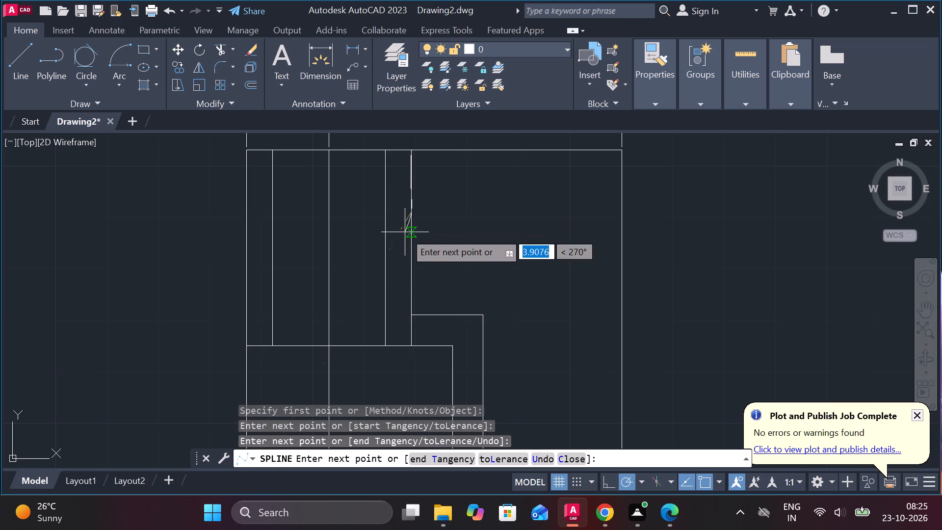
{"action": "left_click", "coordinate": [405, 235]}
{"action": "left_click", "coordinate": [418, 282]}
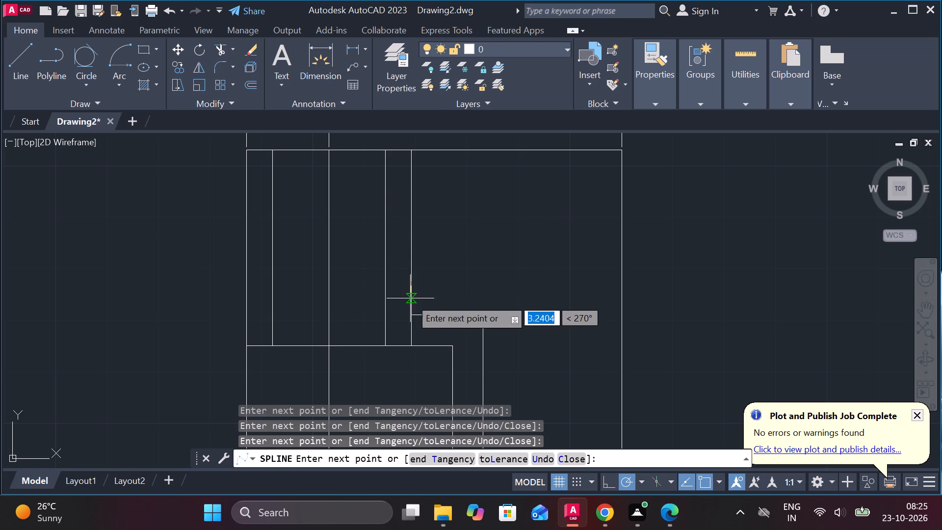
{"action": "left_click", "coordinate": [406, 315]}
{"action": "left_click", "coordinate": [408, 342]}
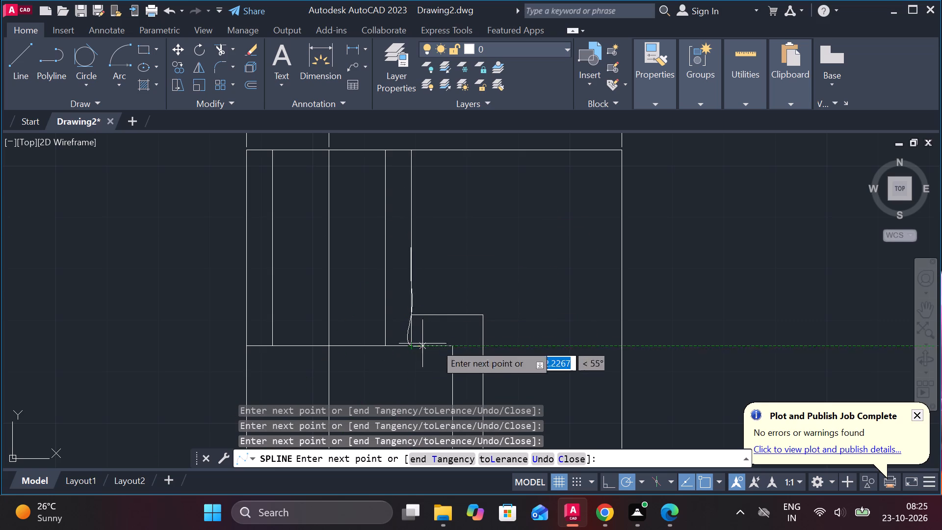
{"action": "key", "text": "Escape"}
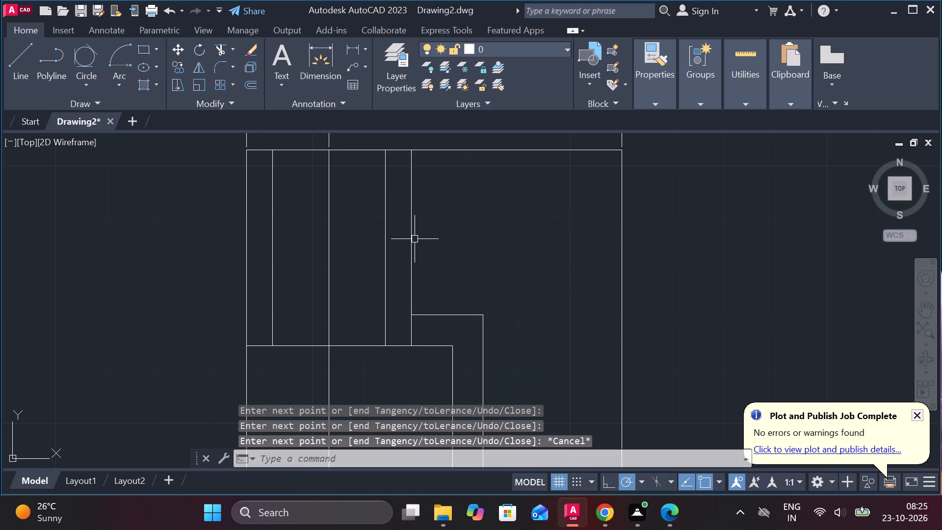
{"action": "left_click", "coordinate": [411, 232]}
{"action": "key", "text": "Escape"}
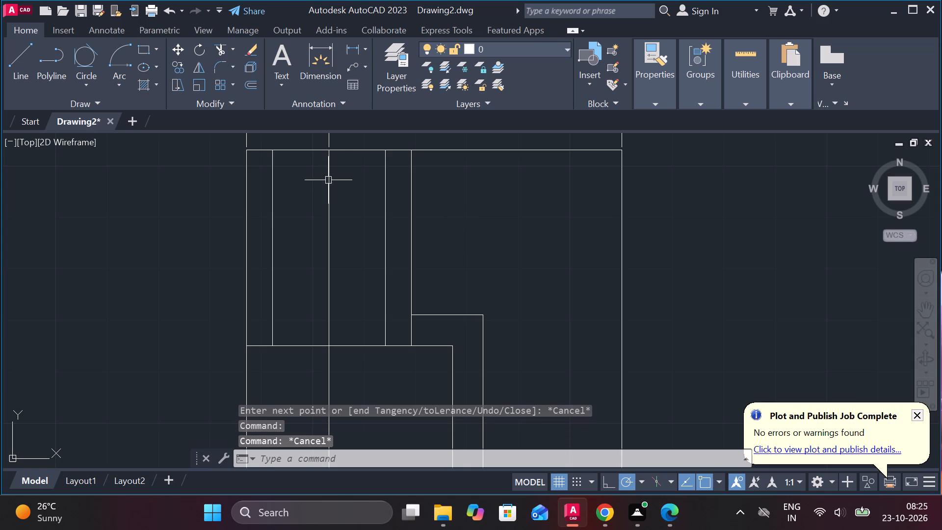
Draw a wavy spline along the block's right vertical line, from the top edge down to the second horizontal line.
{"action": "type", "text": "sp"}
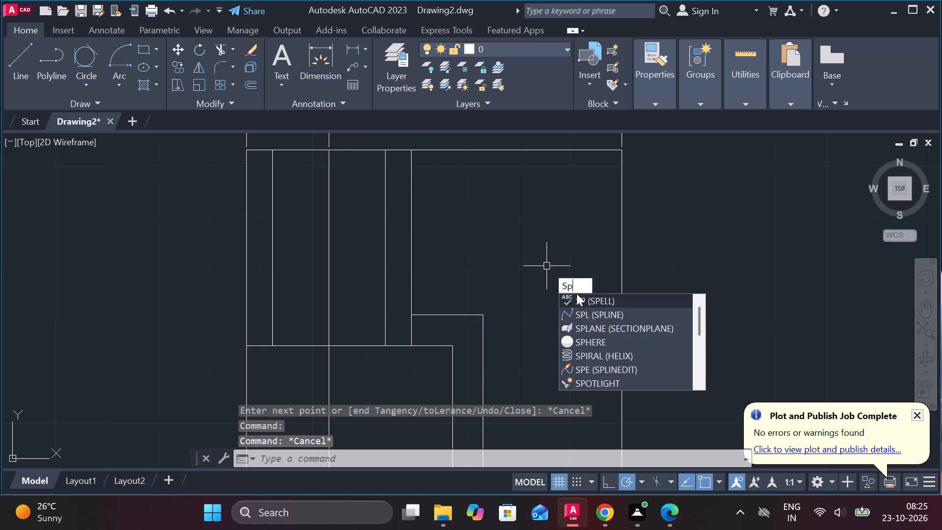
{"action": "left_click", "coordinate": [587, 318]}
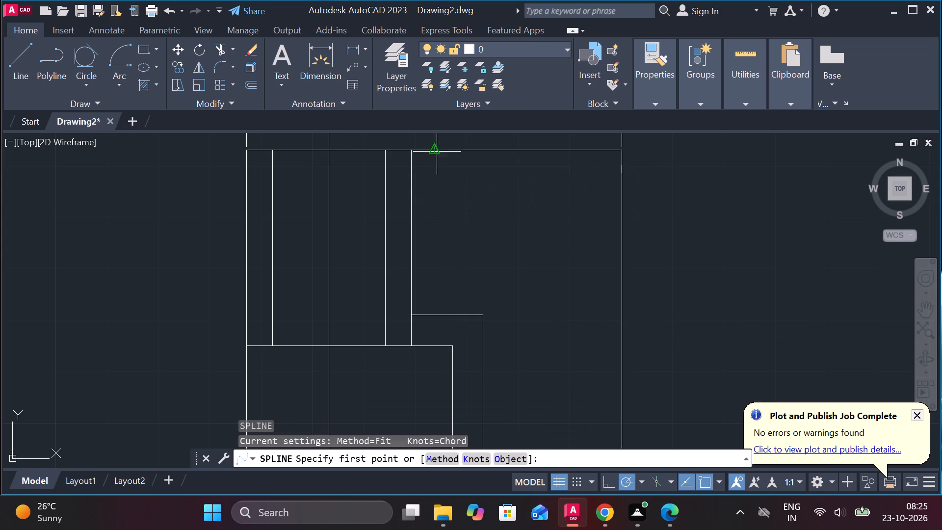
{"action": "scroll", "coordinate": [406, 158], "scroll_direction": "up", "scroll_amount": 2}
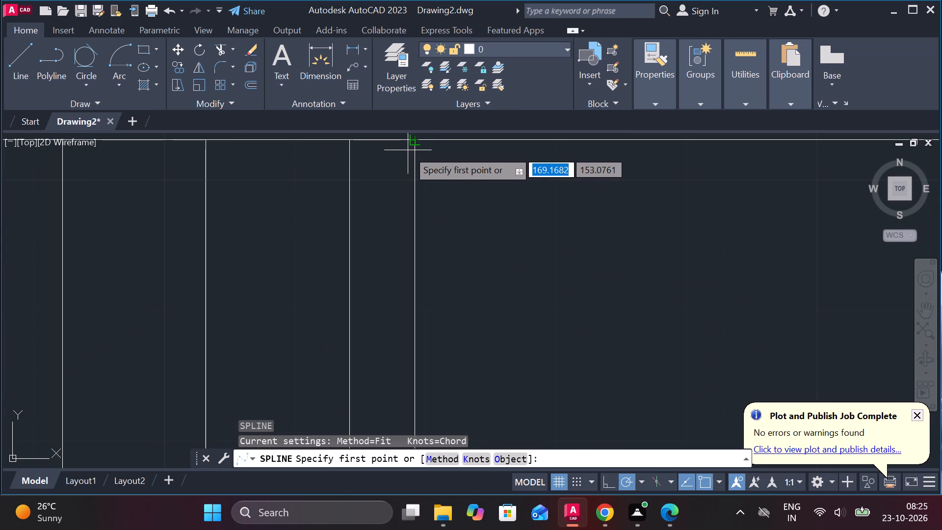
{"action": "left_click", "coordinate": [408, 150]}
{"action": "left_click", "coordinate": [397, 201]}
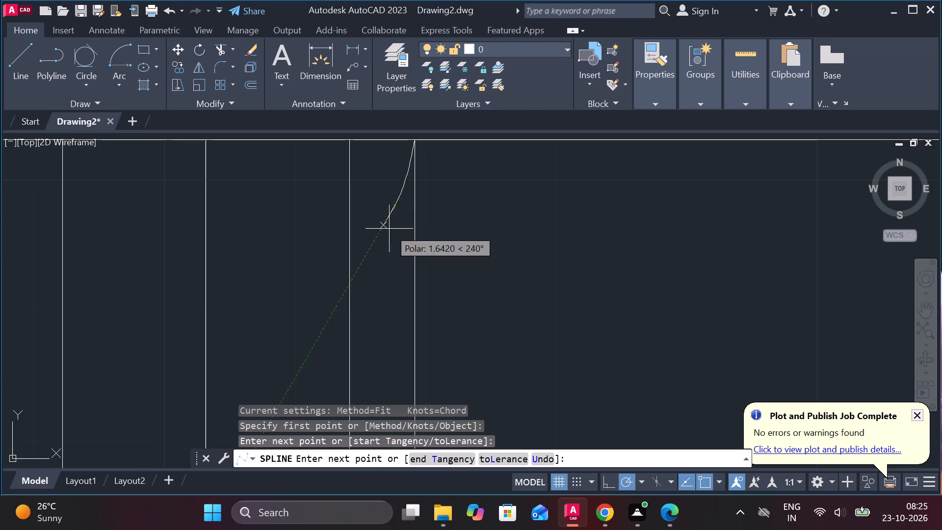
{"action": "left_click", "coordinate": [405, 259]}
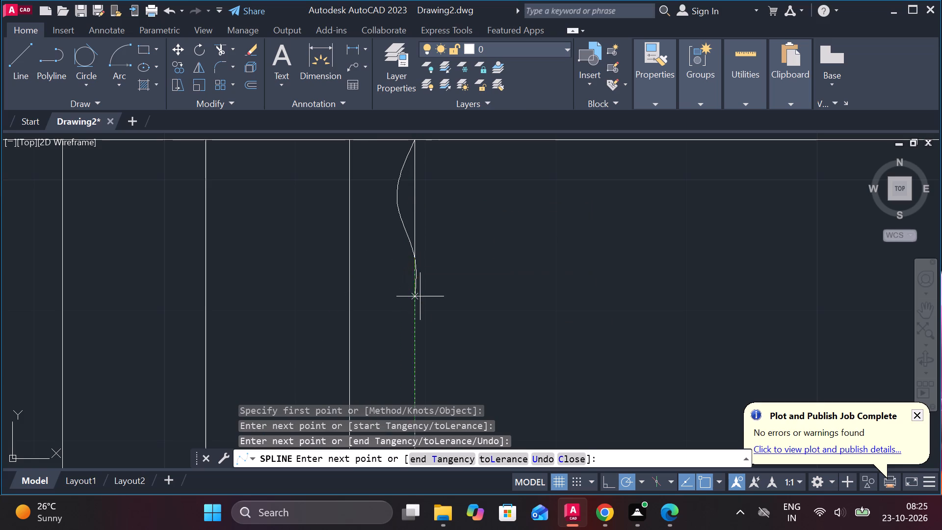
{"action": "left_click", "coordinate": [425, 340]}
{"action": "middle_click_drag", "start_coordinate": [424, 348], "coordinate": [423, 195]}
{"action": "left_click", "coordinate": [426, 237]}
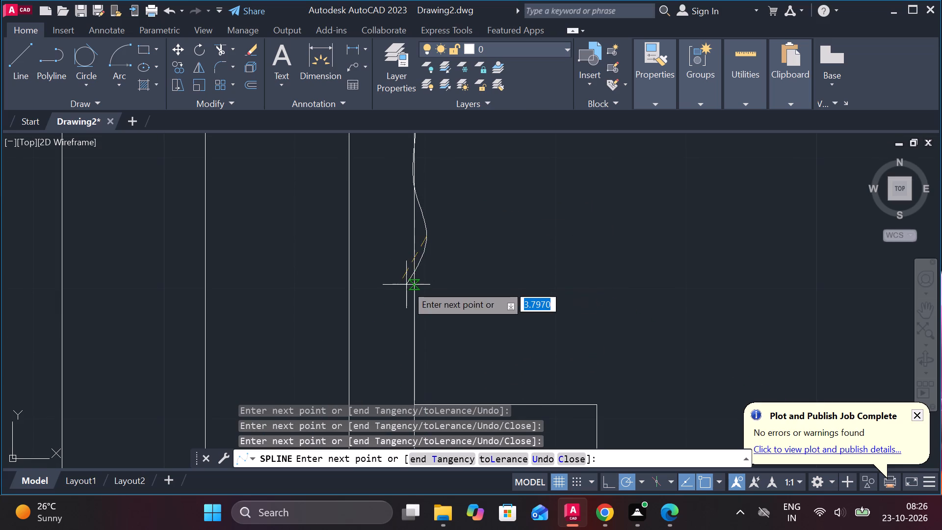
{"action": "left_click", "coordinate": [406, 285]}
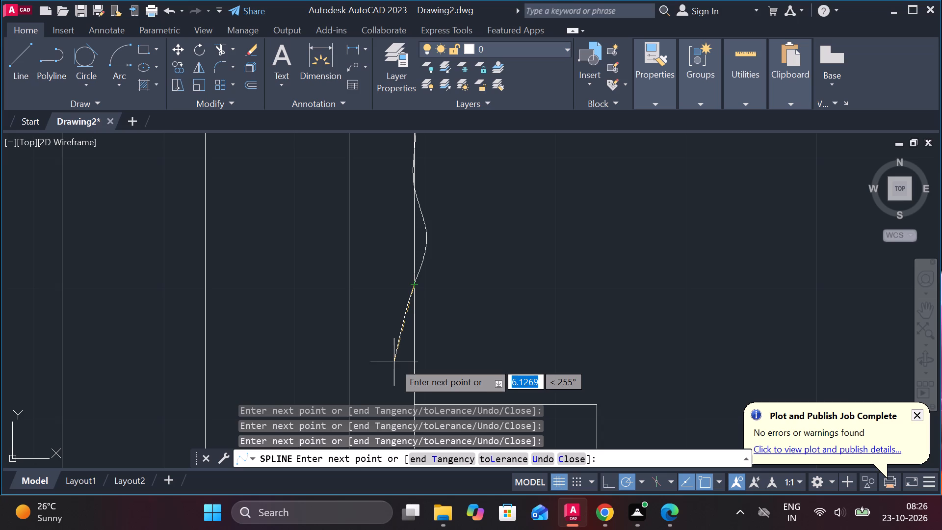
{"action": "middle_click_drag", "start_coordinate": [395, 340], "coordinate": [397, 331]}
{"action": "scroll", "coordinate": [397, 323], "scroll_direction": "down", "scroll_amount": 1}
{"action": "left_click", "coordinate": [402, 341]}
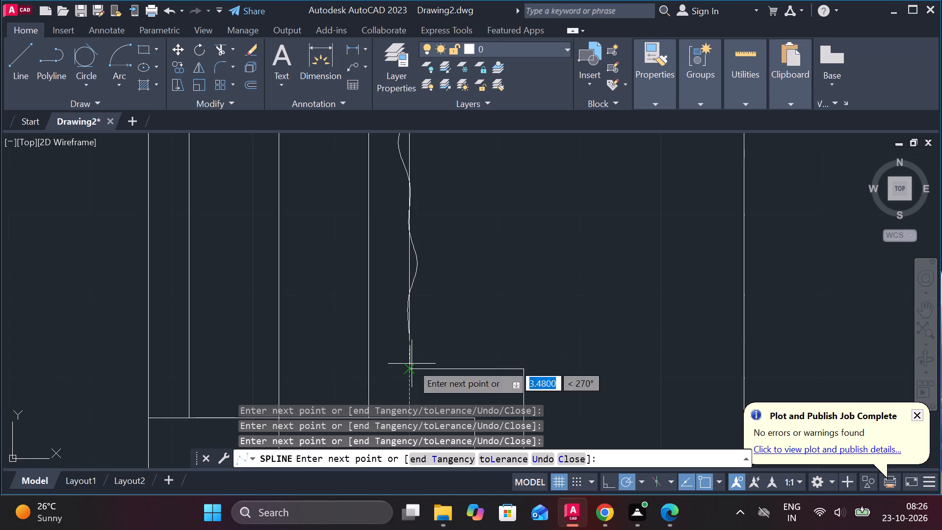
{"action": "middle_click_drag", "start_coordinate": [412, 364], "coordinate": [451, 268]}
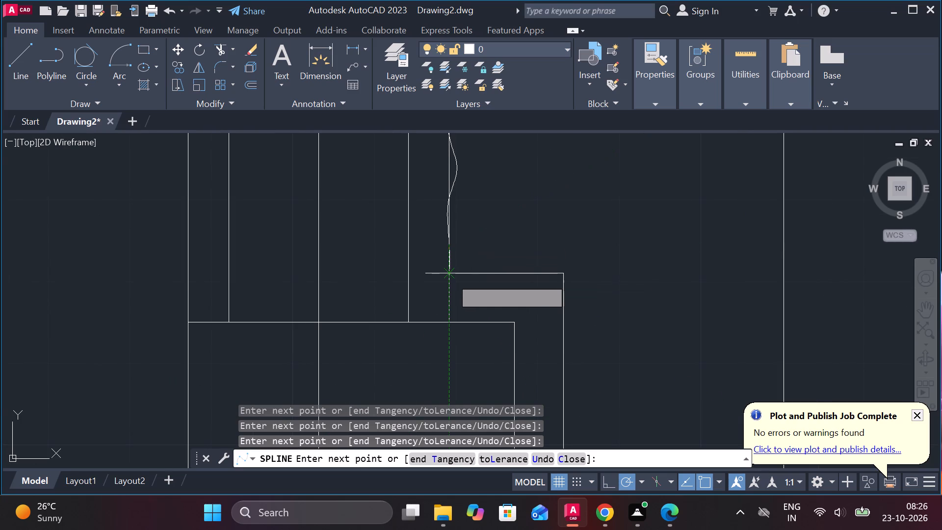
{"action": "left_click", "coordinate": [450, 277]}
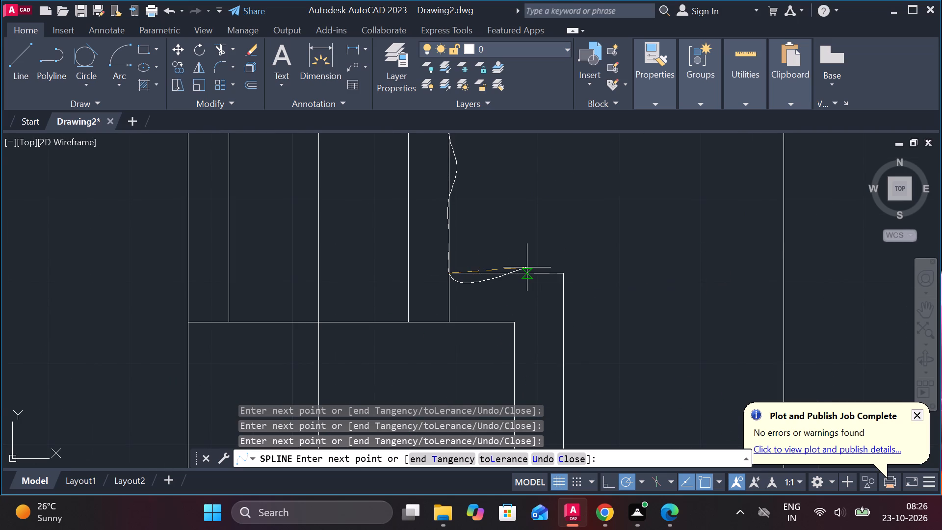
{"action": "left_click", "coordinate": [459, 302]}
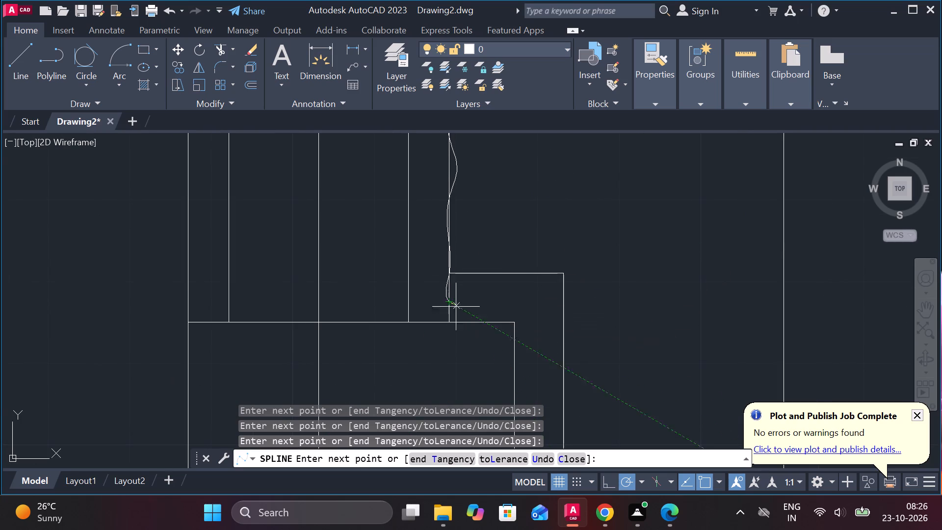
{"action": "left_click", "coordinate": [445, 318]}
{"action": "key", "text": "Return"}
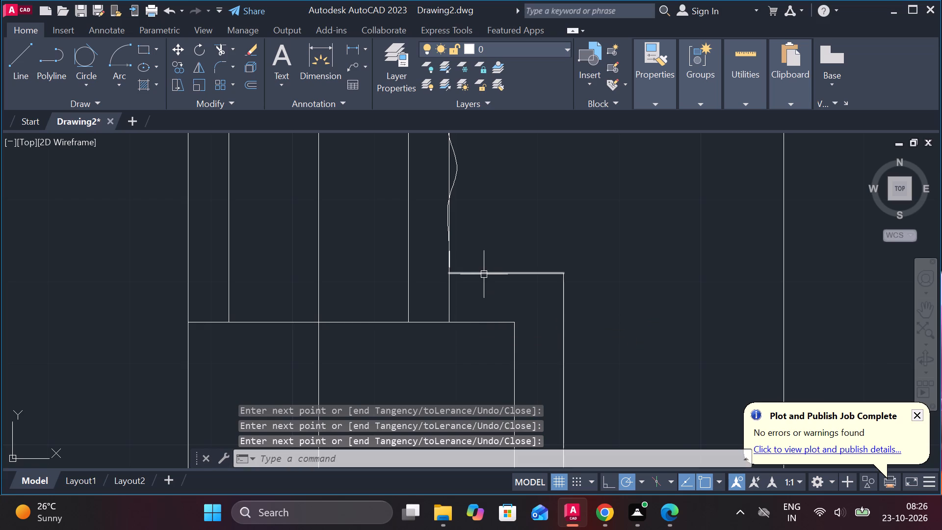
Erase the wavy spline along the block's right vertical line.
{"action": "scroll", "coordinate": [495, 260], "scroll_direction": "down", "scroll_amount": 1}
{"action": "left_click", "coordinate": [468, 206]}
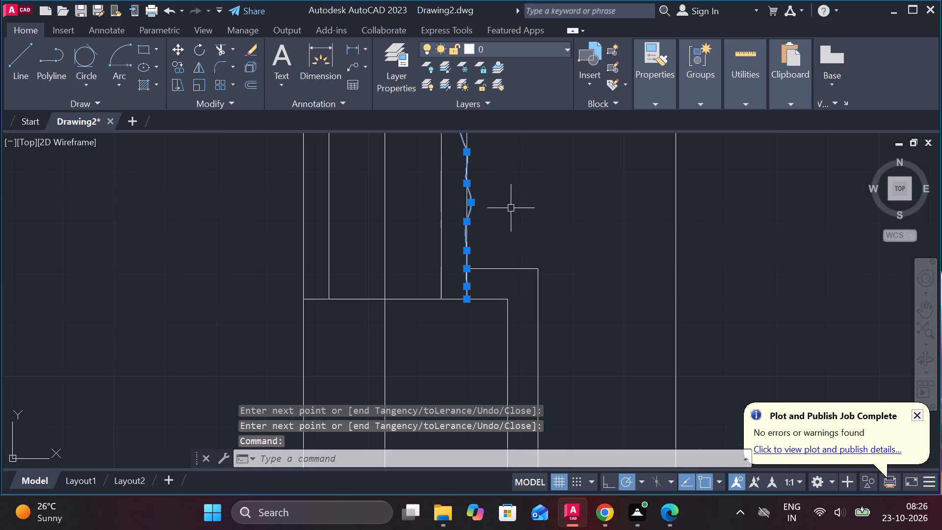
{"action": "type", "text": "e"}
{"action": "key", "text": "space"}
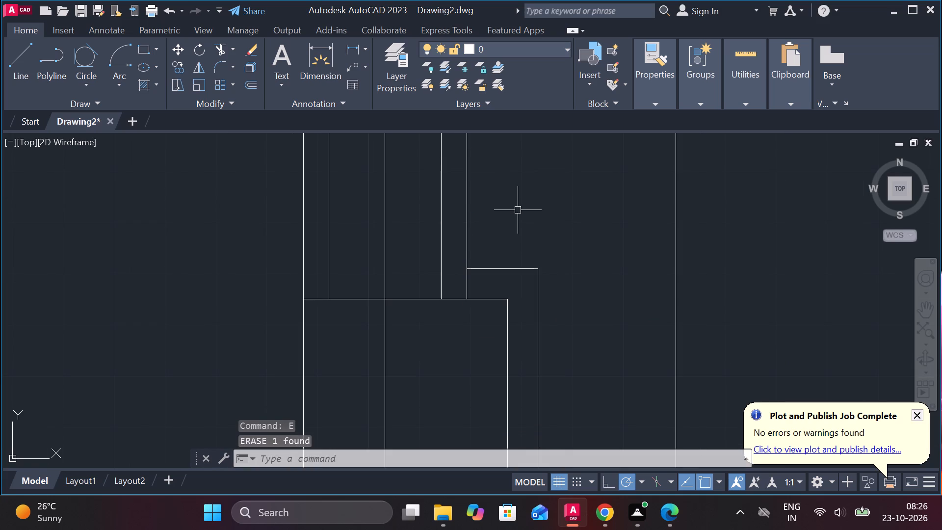
Undo the erasure of the wavy spline along the block's right side.
{"action": "key", "text": "ctrl+z"}
Erase the straight vertical line running behind the wavy spline, keeping the spline as the block's right boundary.
{"action": "scroll", "coordinate": [488, 205], "scroll_direction": "up", "scroll_amount": 2}
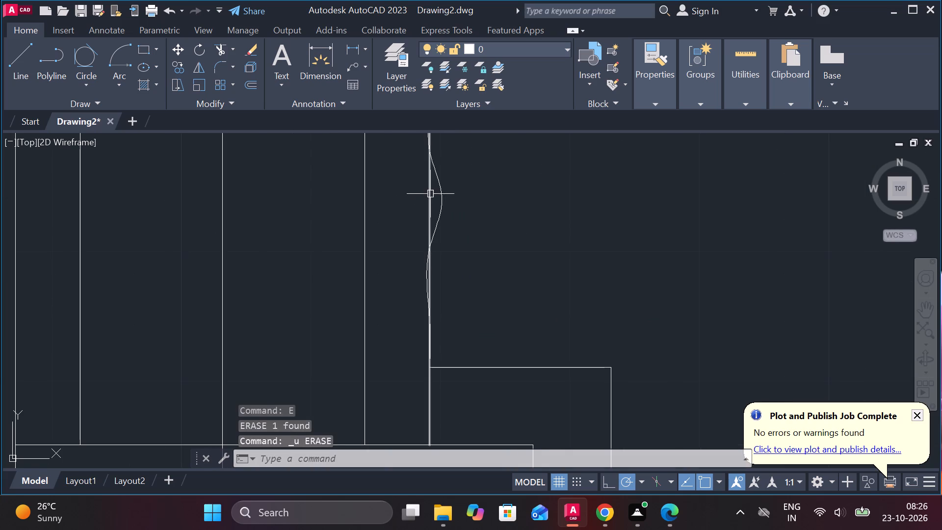
{"action": "left_click", "coordinate": [430, 194]}
{"action": "type", "text": "e"}
{"action": "key", "text": "space"}
{"action": "scroll", "coordinate": [538, 214], "scroll_direction": "down", "scroll_amount": 3}
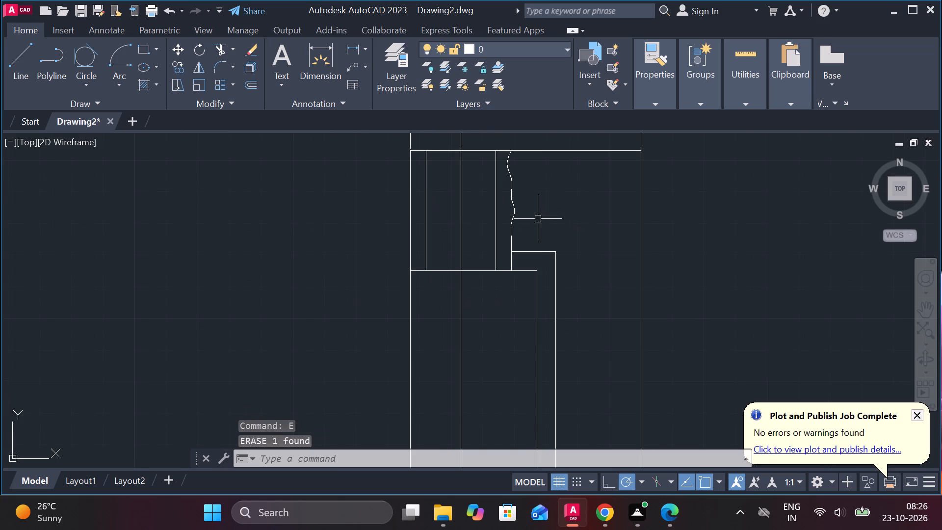
Fillet the lower left corner of the long right-hand section with a radius of 3.
{"action": "middle_click_drag", "start_coordinate": [548, 231], "coordinate": [392, 219]}
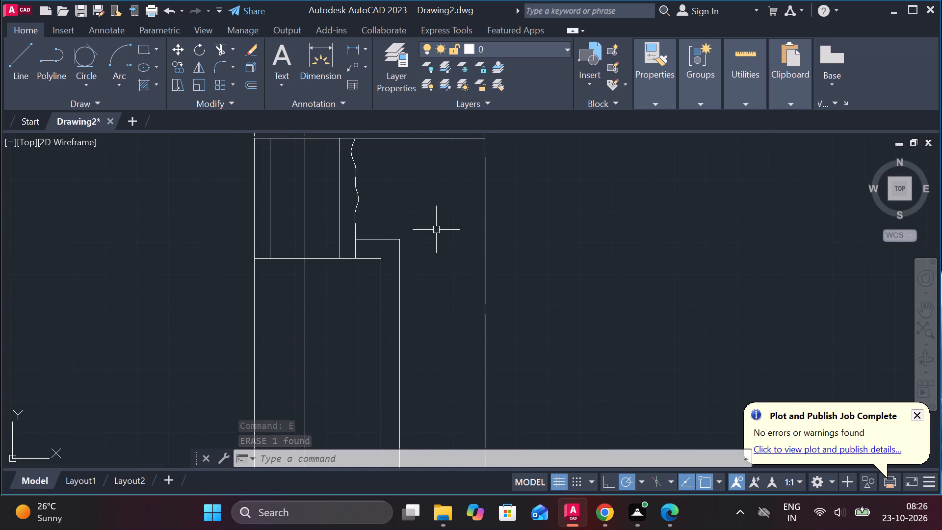
{"action": "middle_click", "coordinate": [449, 227]}
{"action": "scroll", "coordinate": [455, 234], "scroll_direction": "down", "scroll_amount": 2}
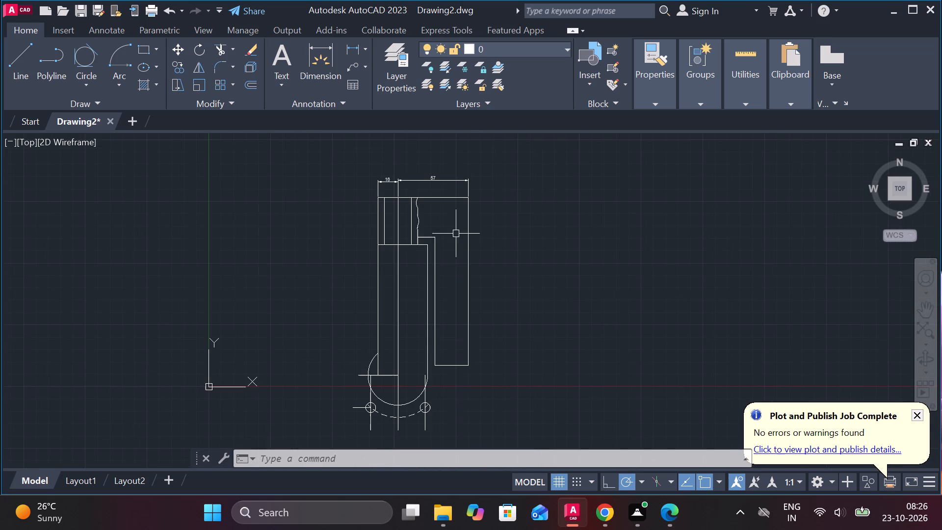
{"action": "middle_click_drag", "start_coordinate": [499, 303], "coordinate": [563, 235]}
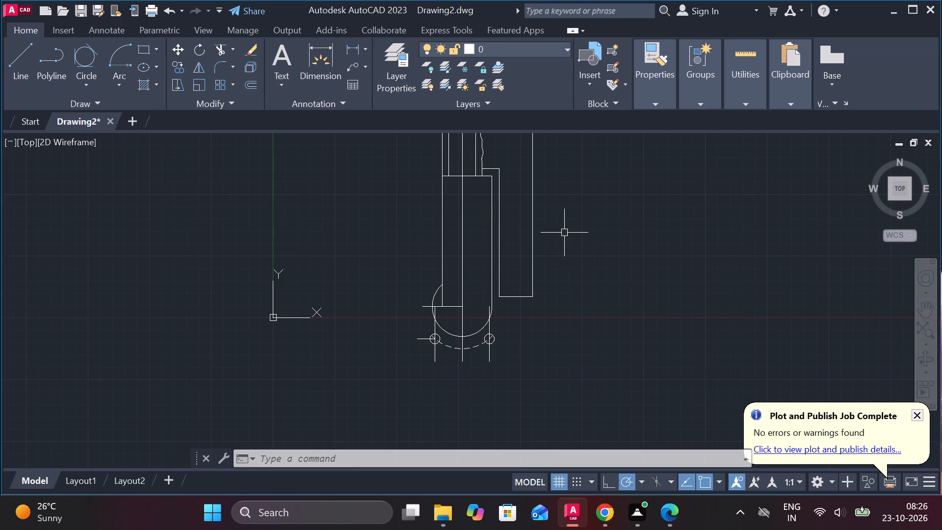
{"action": "scroll", "coordinate": [544, 273], "scroll_direction": "up", "scroll_amount": 1}
{"action": "key", "text": "Escape"}
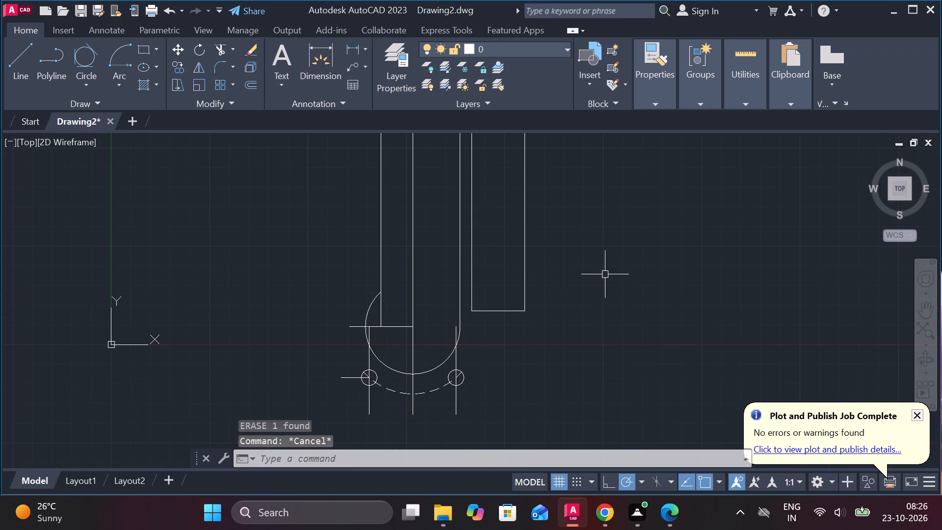
{"action": "type", "text": "f r 3"}
{"action": "key", "text": "space"}
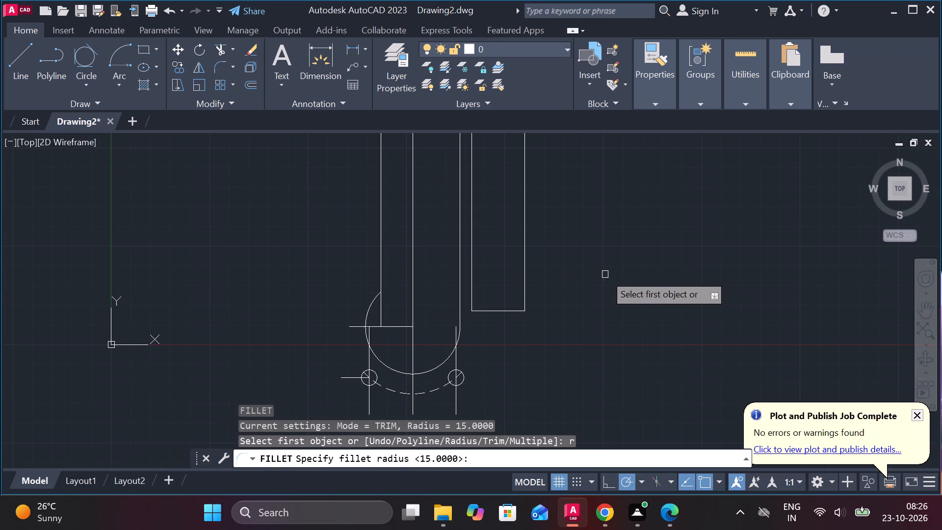
{"action": "left_click", "coordinate": [473, 292]}
{"action": "left_click", "coordinate": [480, 312]}
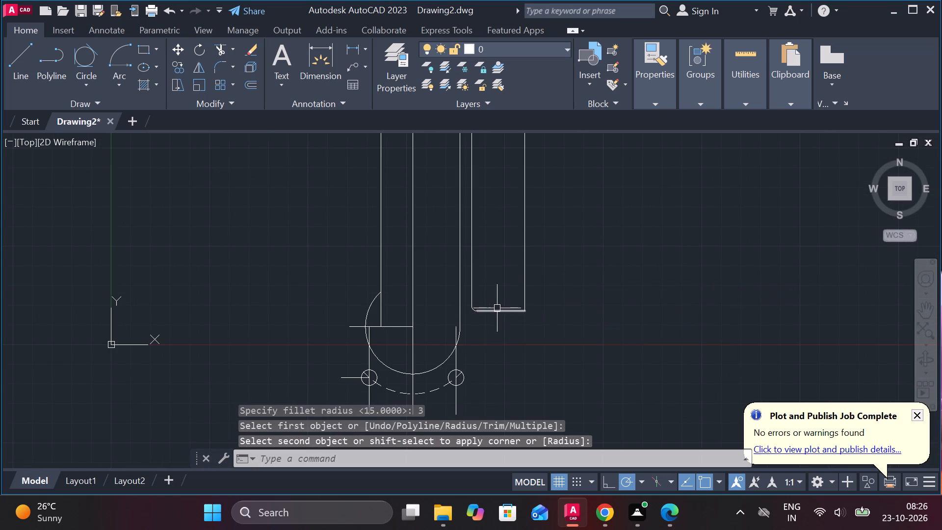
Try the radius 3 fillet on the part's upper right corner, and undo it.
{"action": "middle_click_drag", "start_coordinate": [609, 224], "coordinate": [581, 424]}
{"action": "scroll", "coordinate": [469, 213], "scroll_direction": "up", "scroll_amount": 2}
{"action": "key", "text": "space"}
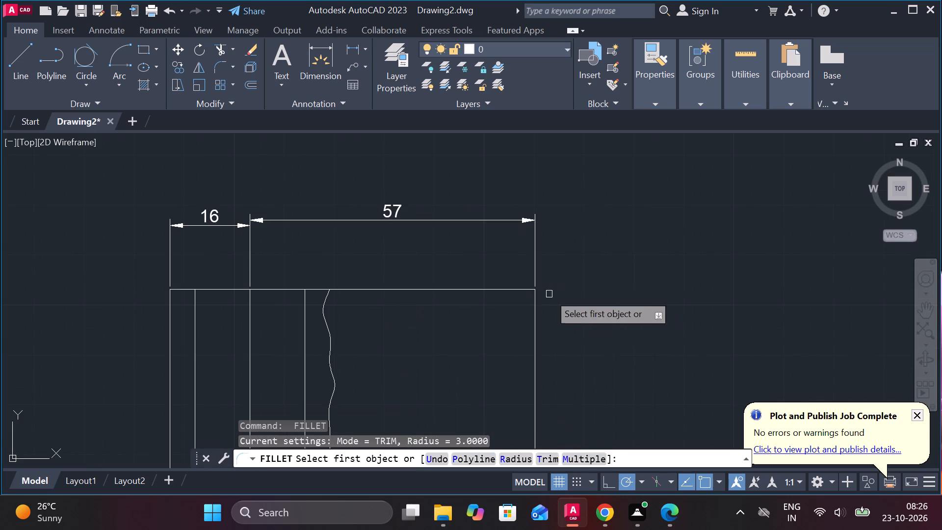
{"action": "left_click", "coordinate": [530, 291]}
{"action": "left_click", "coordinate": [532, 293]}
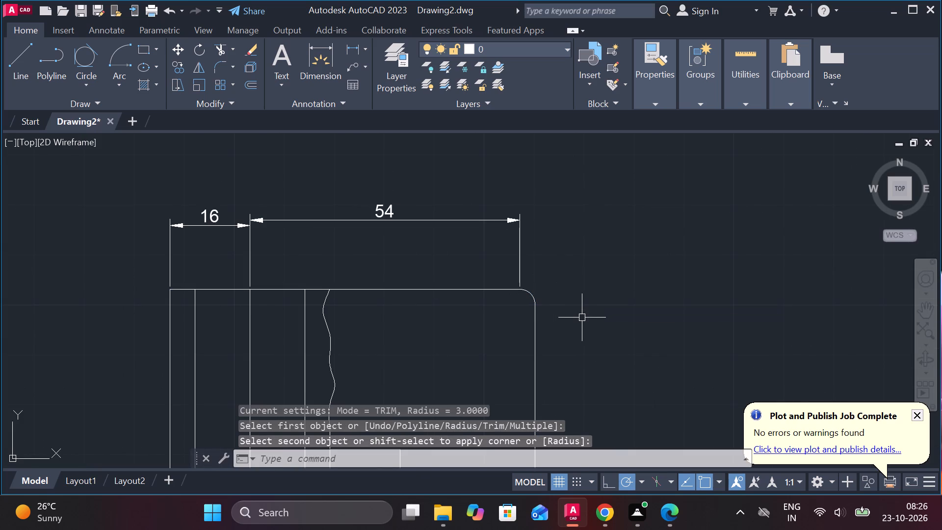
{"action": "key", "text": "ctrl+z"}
Erase the 57 dimension above the part's top edge.
{"action": "left_click", "coordinate": [412, 214]}
{"action": "key", "text": "grave"}
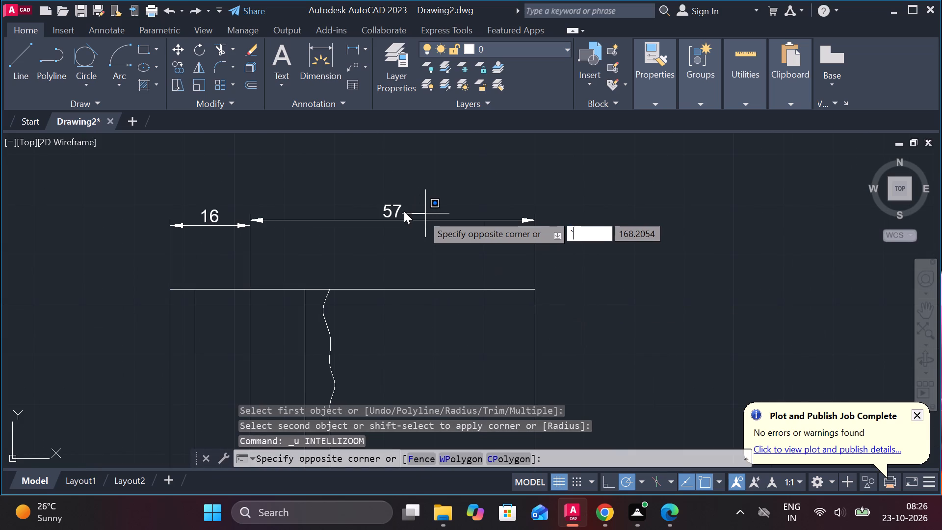
{"action": "key", "text": "Escape"}
{"action": "left_click", "coordinate": [397, 211]}
{"action": "type", "text": "e"}
{"action": "key", "text": "space"}
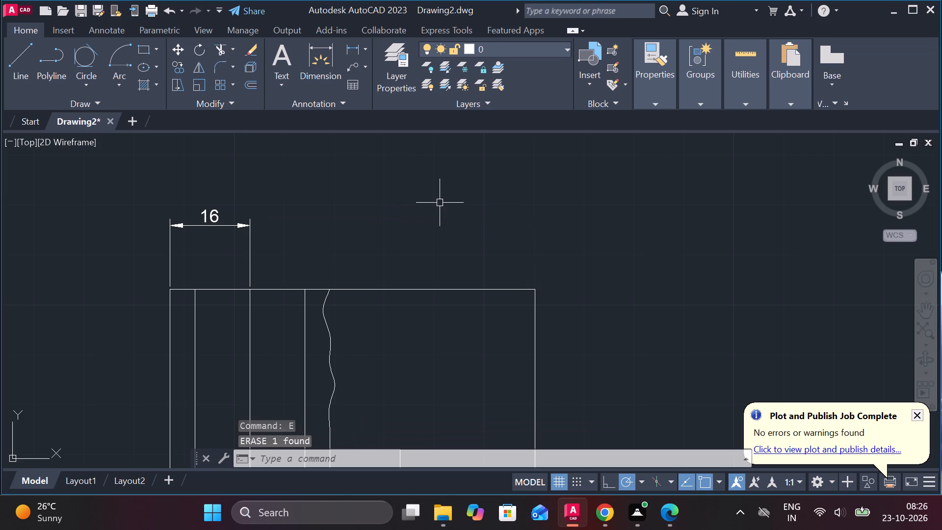
Fillet the part's upper right corner, between the top edge and right edge, with a radius of 3.
{"action": "type", "text": "f r"}
{"action": "key", "text": "space"}
{"action": "key", "text": "space"}
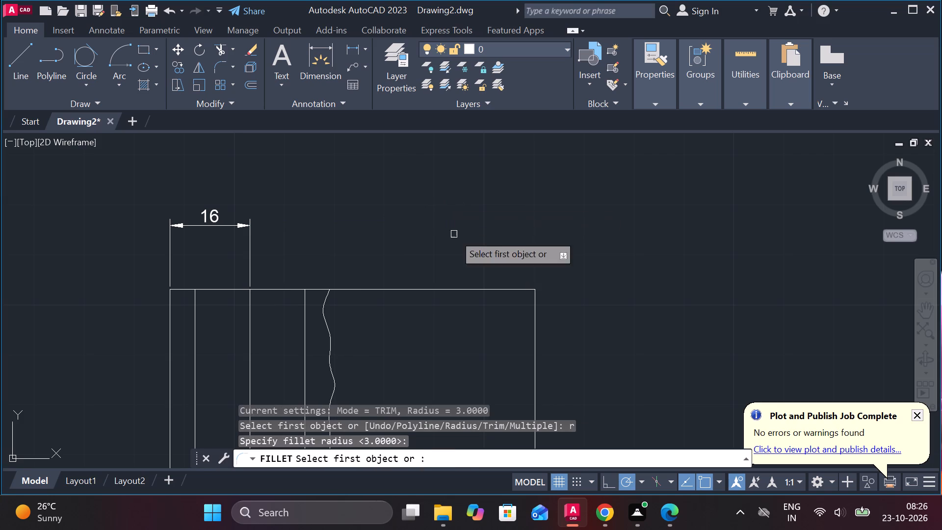
{"action": "left_click", "coordinate": [504, 289]}
{"action": "left_click", "coordinate": [534, 303]}
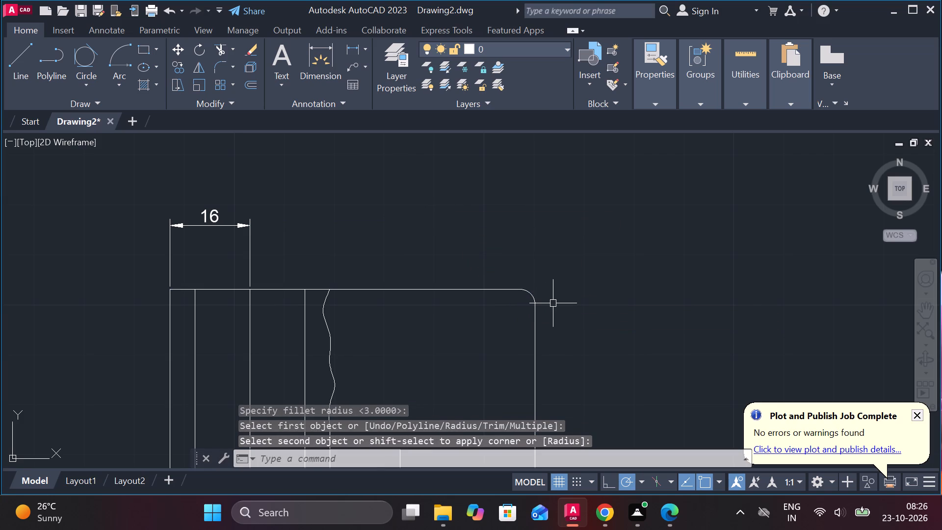
Fillet the outer and inner stepped corners beside the upper block with a radius of 3 each.
{"action": "scroll", "coordinate": [553, 303], "scroll_direction": "down", "scroll_amount": 2}
{"action": "scroll", "coordinate": [481, 353], "scroll_direction": "up", "scroll_amount": 2}
{"action": "middle_click_drag", "start_coordinate": [504, 356], "coordinate": [505, 279]}
{"action": "key", "text": "space"}
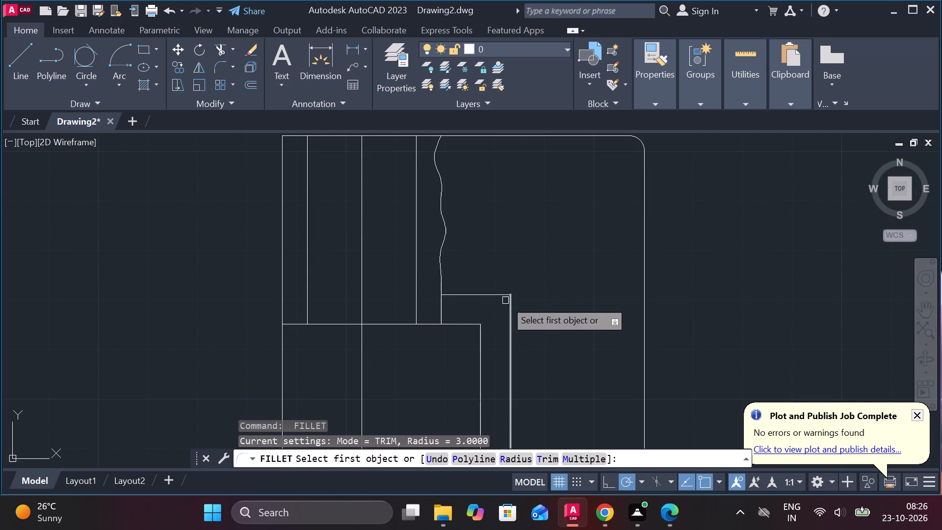
{"action": "left_click", "coordinate": [499, 298]}
{"action": "left_click", "coordinate": [513, 306]}
{"action": "middle_click_drag", "start_coordinate": [524, 321], "coordinate": [522, 252]}
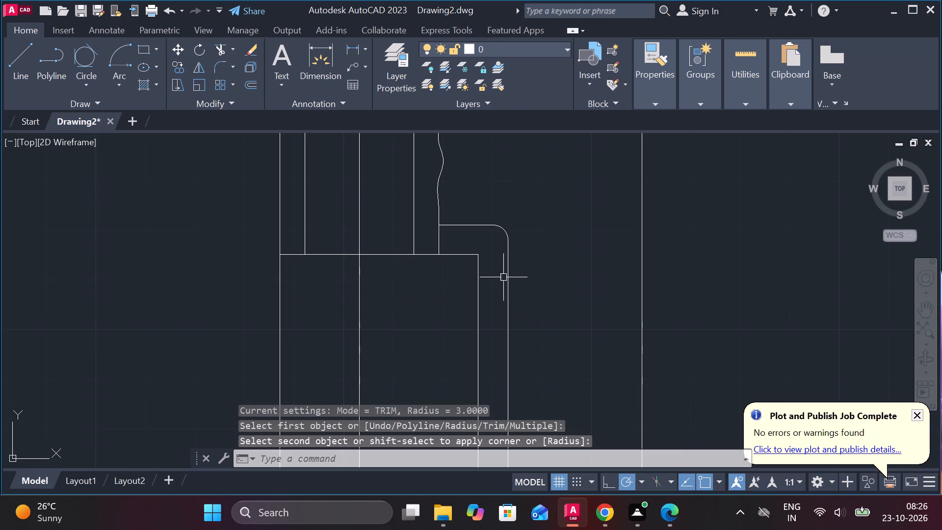
{"action": "scroll", "coordinate": [483, 281], "scroll_direction": "up", "scroll_amount": 2}
{"action": "key", "text": "space"}
{"action": "left_click", "coordinate": [455, 217]}
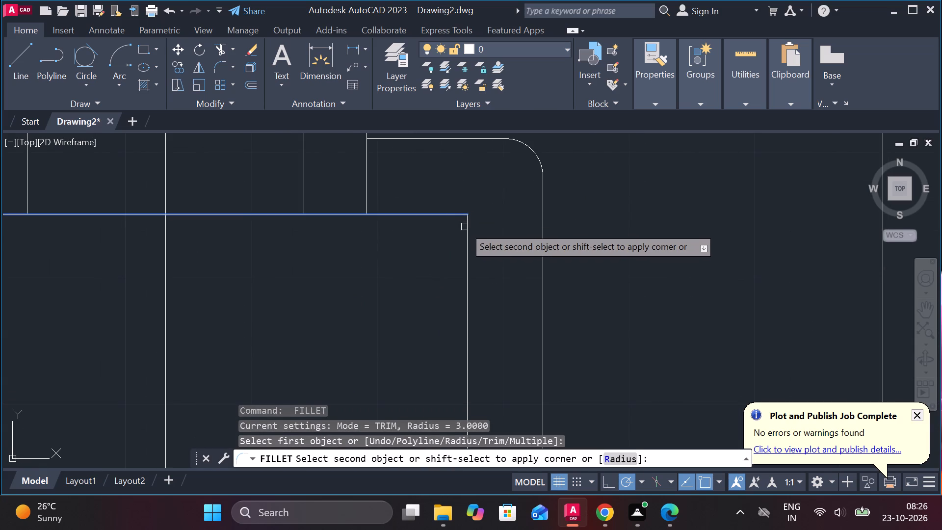
{"action": "left_click", "coordinate": [466, 227]}
{"action": "scroll", "coordinate": [466, 227], "scroll_direction": "down", "scroll_amount": 2}
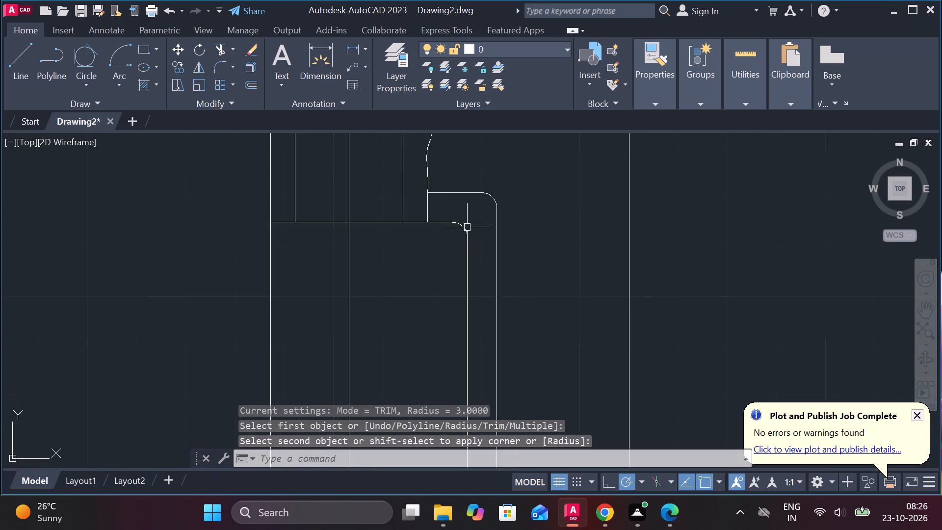
{"action": "key", "text": "Escape"}
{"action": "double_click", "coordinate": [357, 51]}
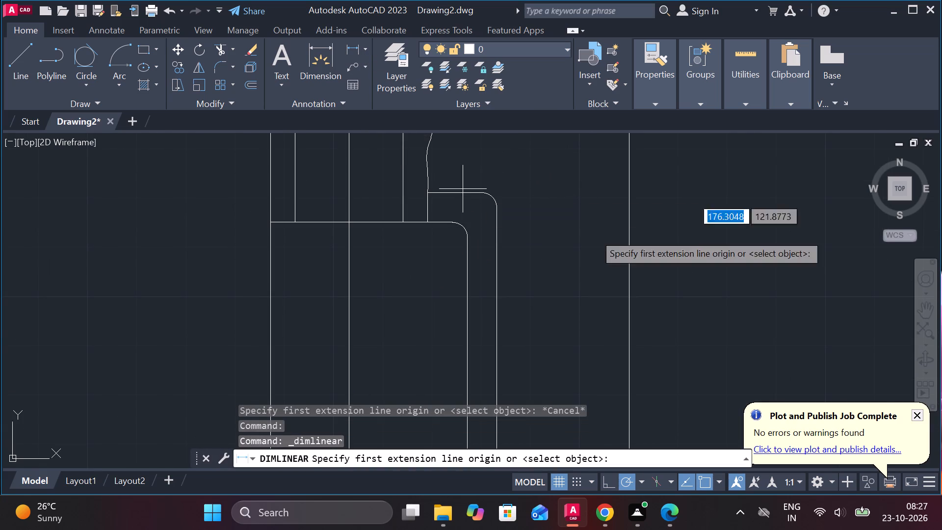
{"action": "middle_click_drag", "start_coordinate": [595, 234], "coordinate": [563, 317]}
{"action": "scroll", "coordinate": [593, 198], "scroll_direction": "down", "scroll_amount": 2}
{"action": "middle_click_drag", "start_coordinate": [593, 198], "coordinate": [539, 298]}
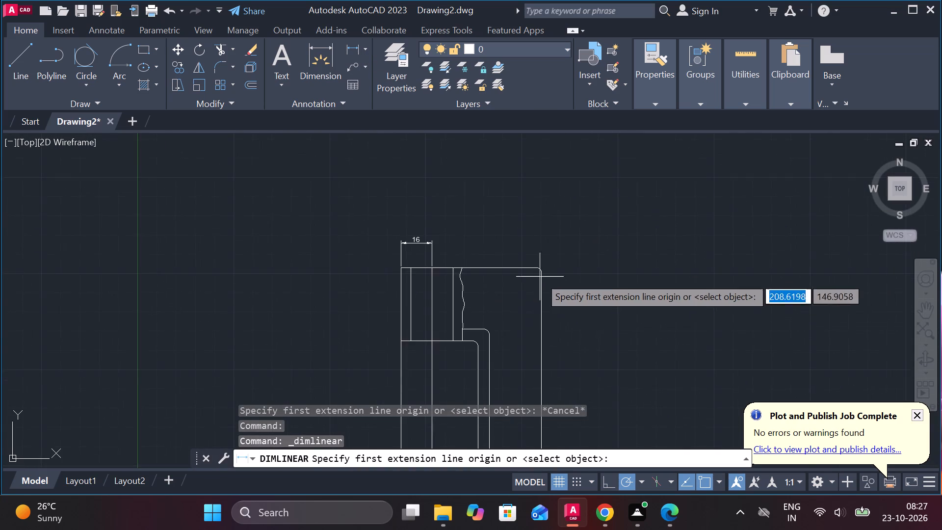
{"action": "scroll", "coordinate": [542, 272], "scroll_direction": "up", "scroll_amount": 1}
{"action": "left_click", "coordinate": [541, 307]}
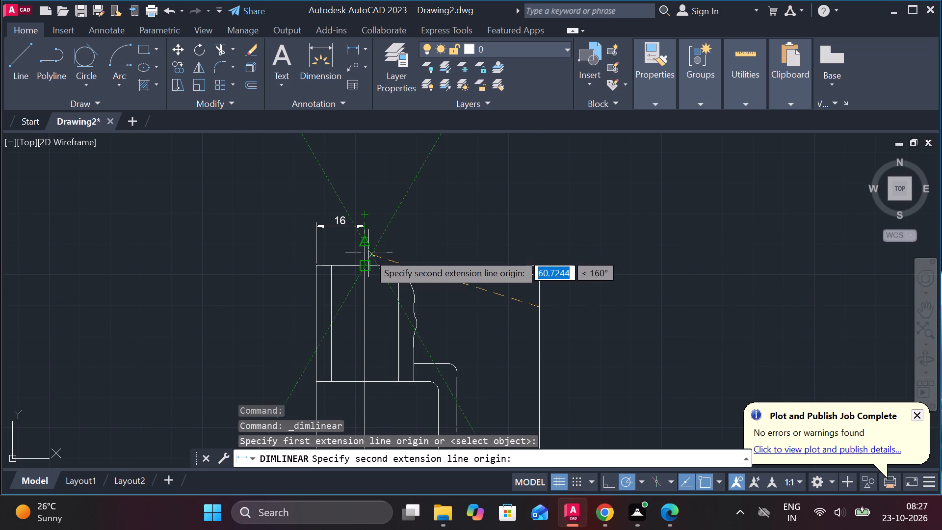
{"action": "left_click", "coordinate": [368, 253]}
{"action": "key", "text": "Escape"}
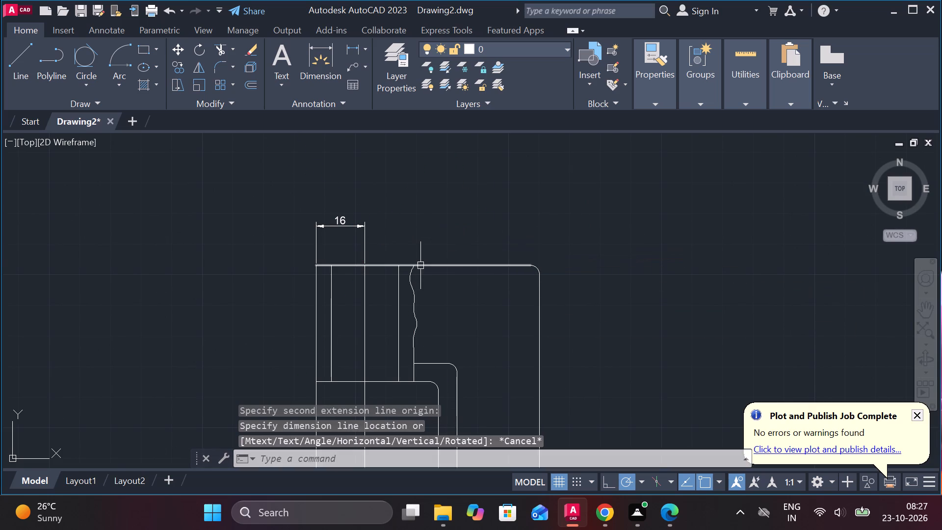
Dimension the horizontal distance from the central vertical line to the right edge, in line with the 16 dimension.
{"action": "key", "text": "space"}
{"action": "left_click", "coordinate": [359, 283]}
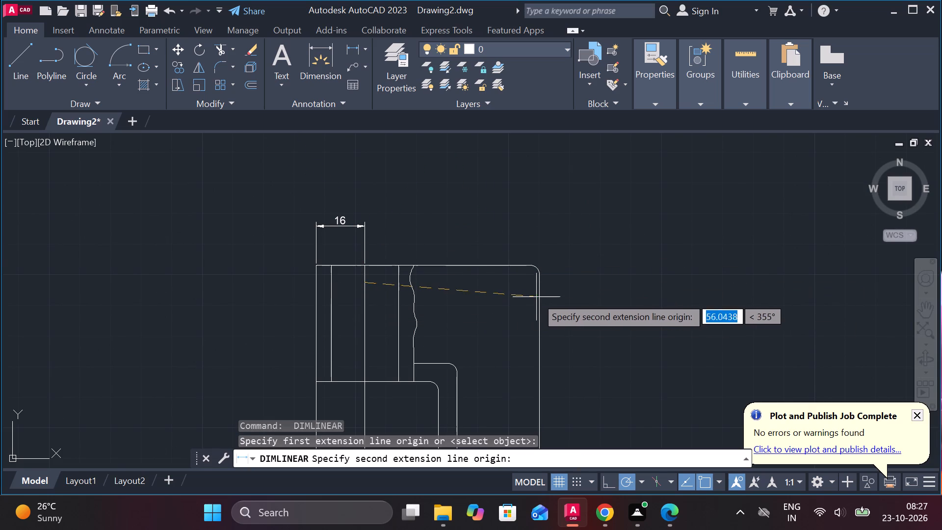
{"action": "left_click", "coordinate": [538, 295]}
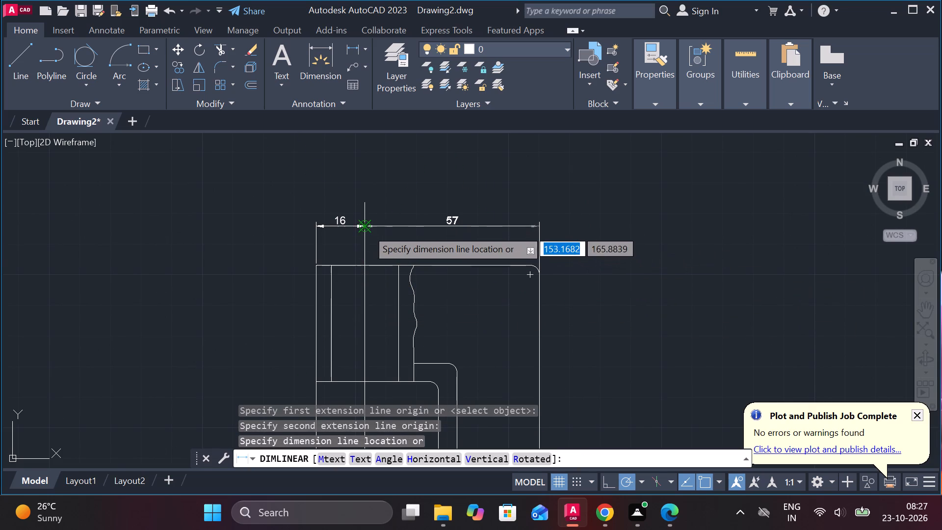
{"action": "left_click", "coordinate": [367, 229]}
Draw a circle of radius 58 centred where the lower horizontal line meets the central vertical line.
{"action": "middle_click_drag", "start_coordinate": [518, 329], "coordinate": [584, 192]}
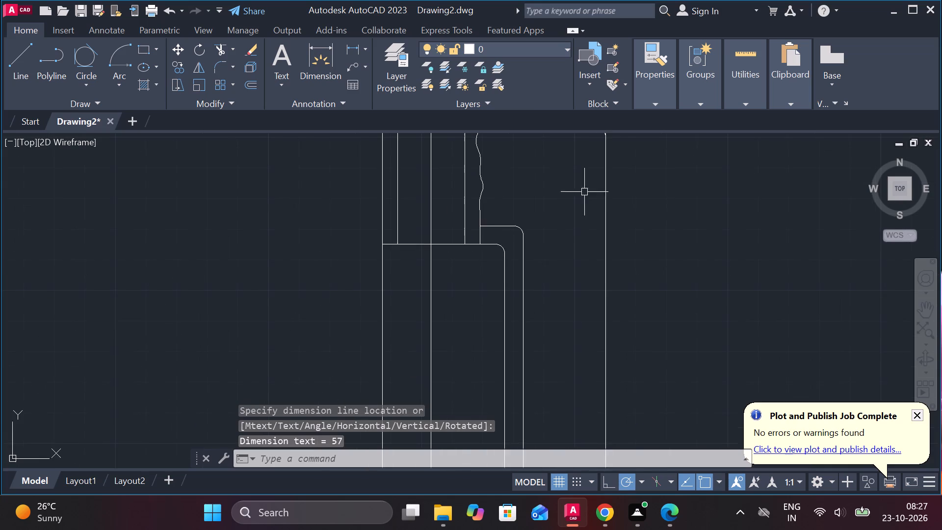
{"action": "scroll", "coordinate": [576, 232], "scroll_direction": "down", "scroll_amount": 2}
{"action": "scroll", "coordinate": [631, 326], "scroll_direction": "up", "scroll_amount": 1}
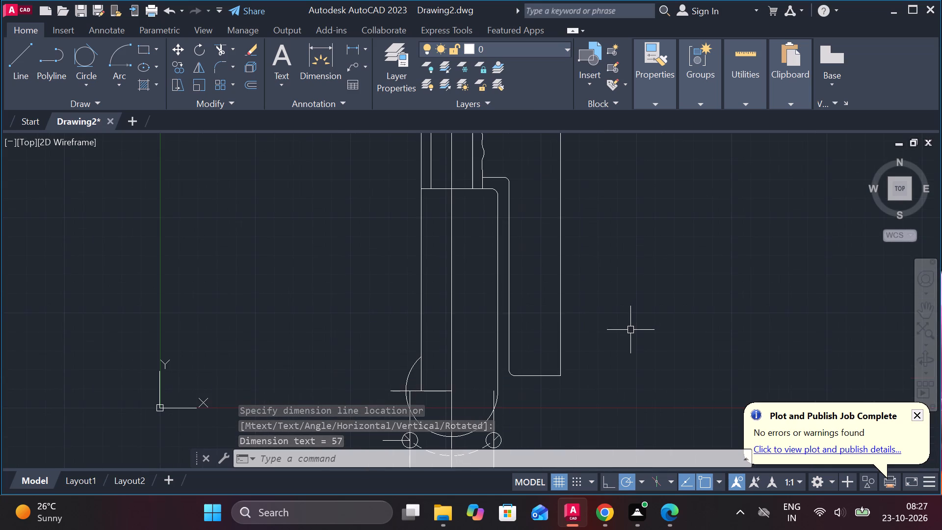
{"action": "middle_click_drag", "start_coordinate": [630, 330], "coordinate": [568, 272]}
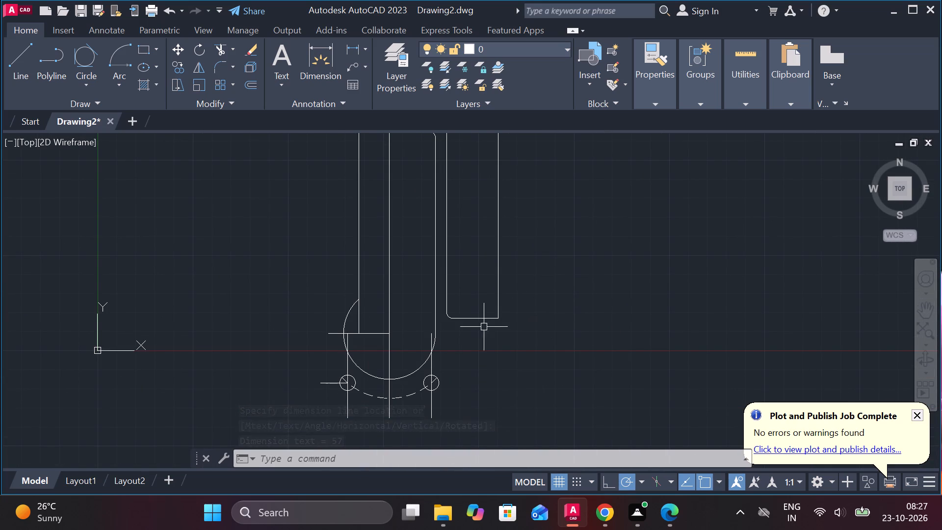
{"action": "middle_click_drag", "start_coordinate": [500, 363], "coordinate": [511, 334]}
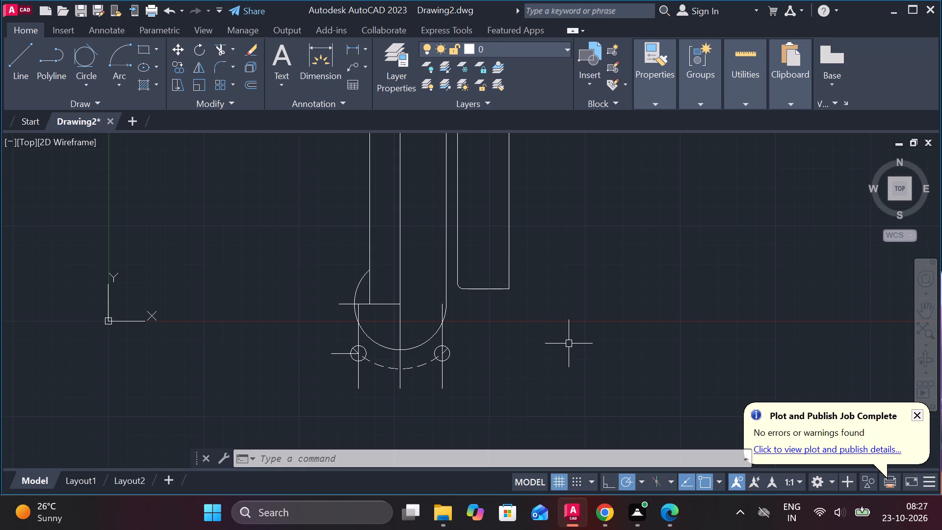
{"action": "key", "text": "Escape"}
{"action": "type", "text": "c"}
{"action": "key", "text": "space"}
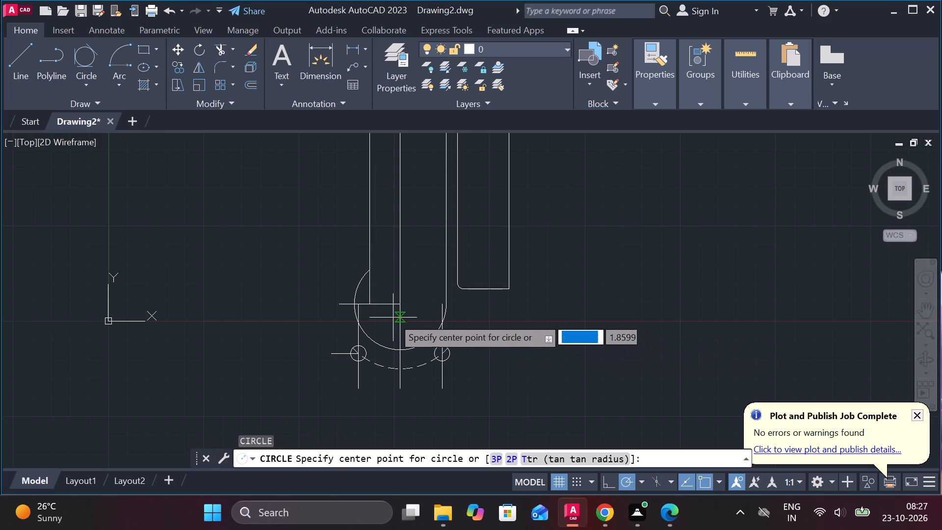
{"action": "left_click", "coordinate": [395, 309]}
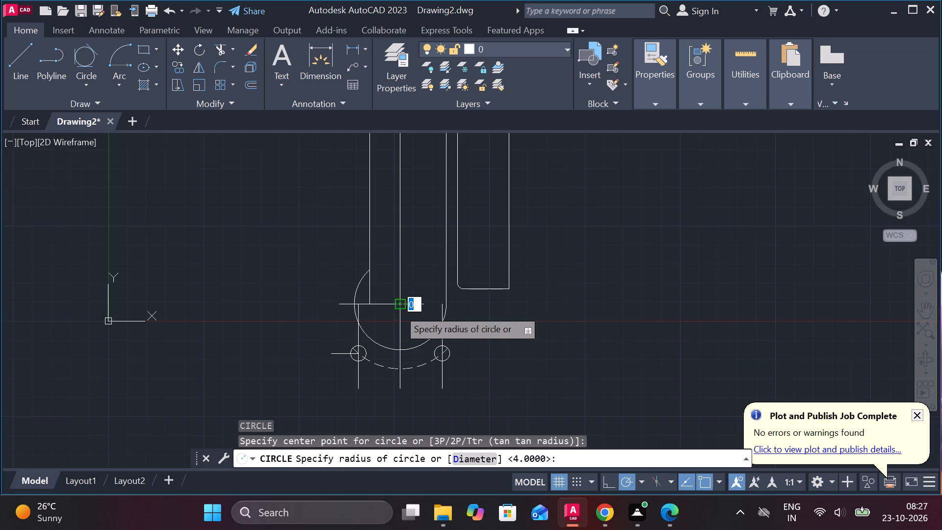
{"action": "scroll", "coordinate": [506, 293], "scroll_direction": "up", "scroll_amount": 2}
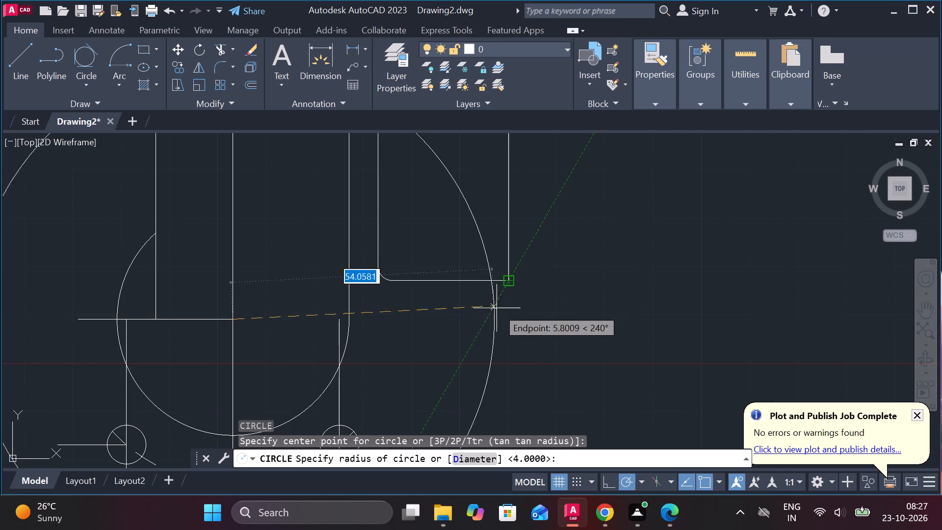
{"action": "type", "text": "58"}
{"action": "key", "text": "Return"}
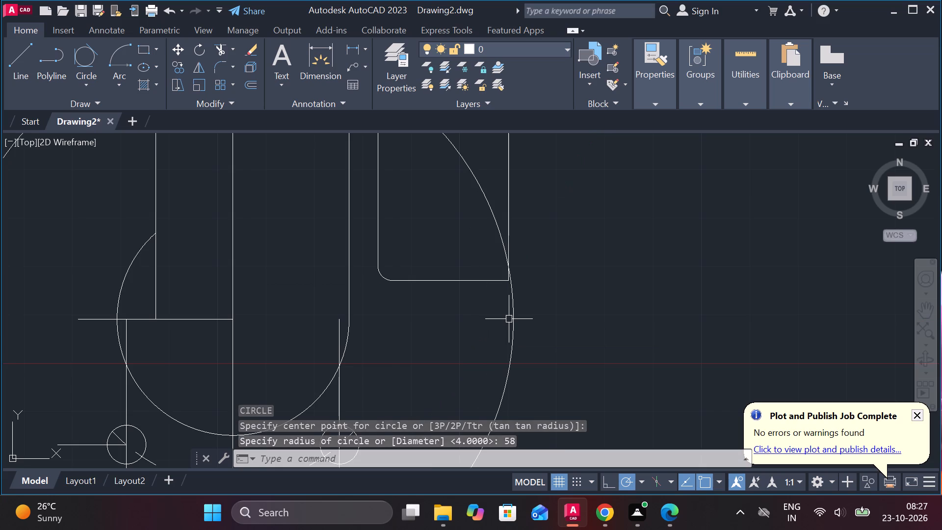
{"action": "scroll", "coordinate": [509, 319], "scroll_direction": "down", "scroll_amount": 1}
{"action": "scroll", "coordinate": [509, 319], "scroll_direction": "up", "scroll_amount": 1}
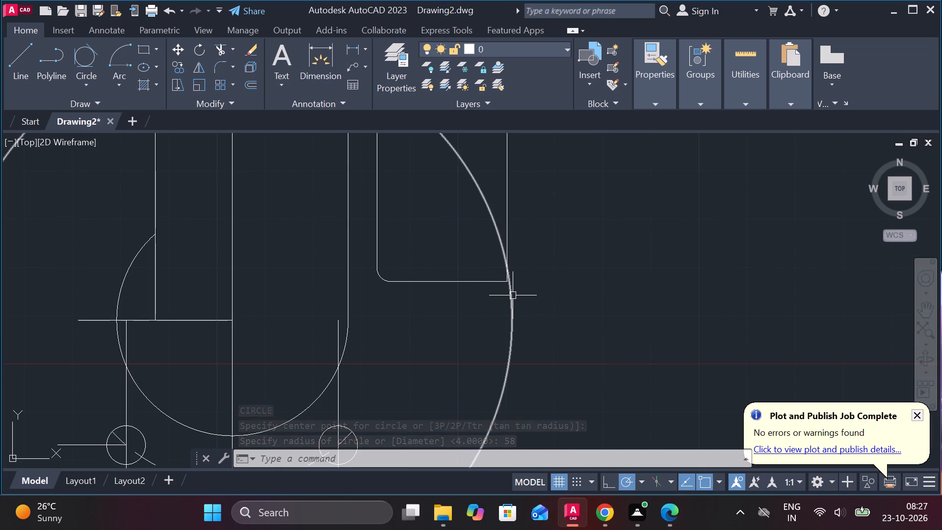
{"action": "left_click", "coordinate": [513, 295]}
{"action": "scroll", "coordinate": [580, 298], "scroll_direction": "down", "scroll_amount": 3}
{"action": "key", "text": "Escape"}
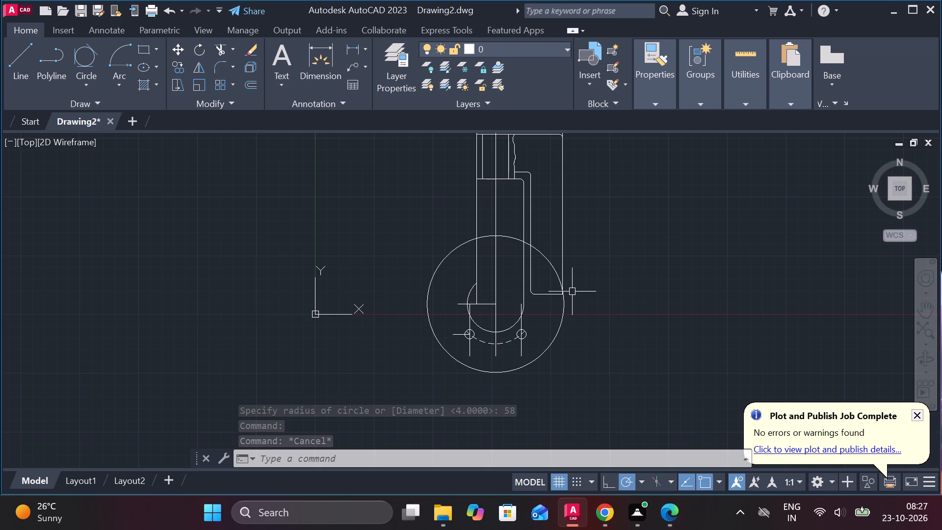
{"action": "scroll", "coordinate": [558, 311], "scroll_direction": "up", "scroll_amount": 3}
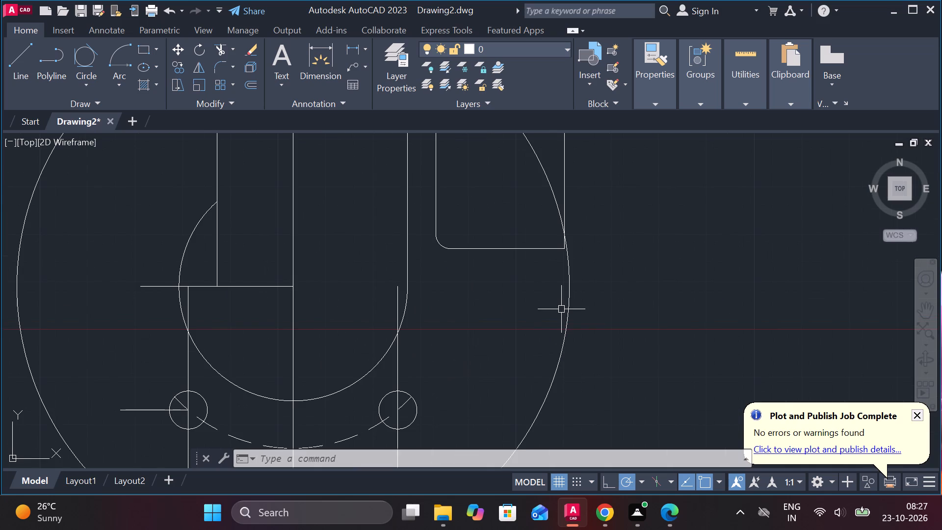
Erase the radius 58 circle around the lower end of the hook.
{"action": "left_click", "coordinate": [570, 263]}
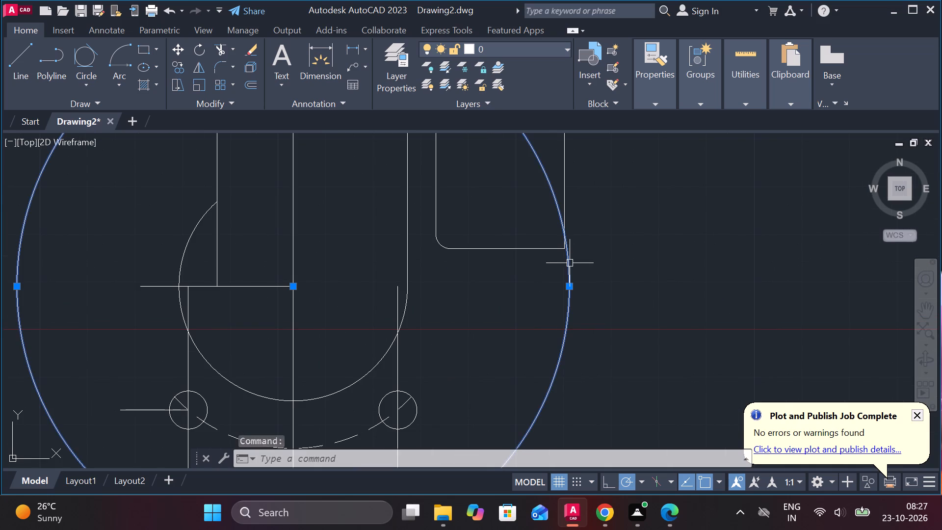
{"action": "type", "text": "e"}
{"action": "key", "text": "space"}
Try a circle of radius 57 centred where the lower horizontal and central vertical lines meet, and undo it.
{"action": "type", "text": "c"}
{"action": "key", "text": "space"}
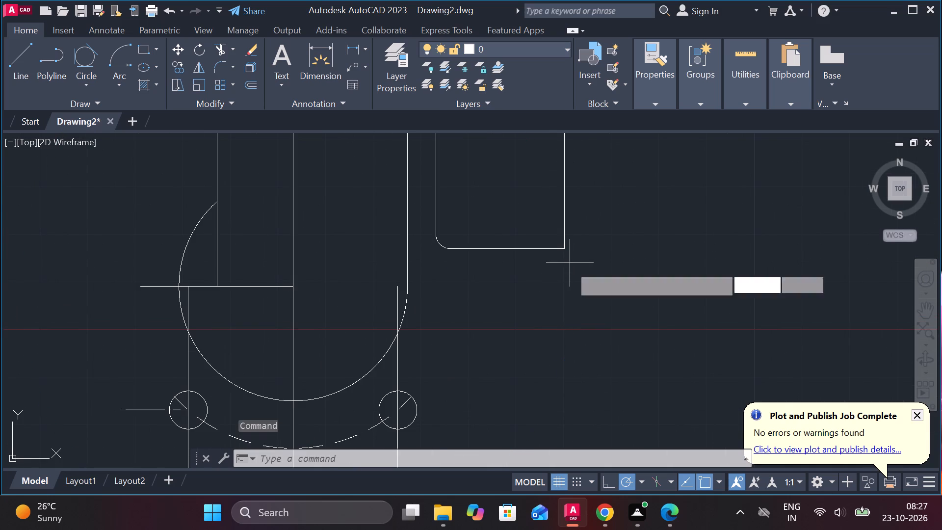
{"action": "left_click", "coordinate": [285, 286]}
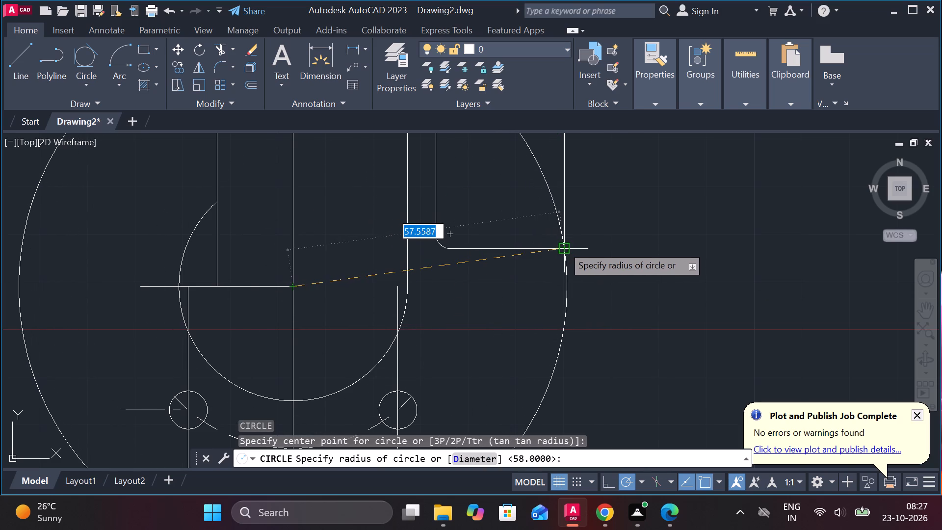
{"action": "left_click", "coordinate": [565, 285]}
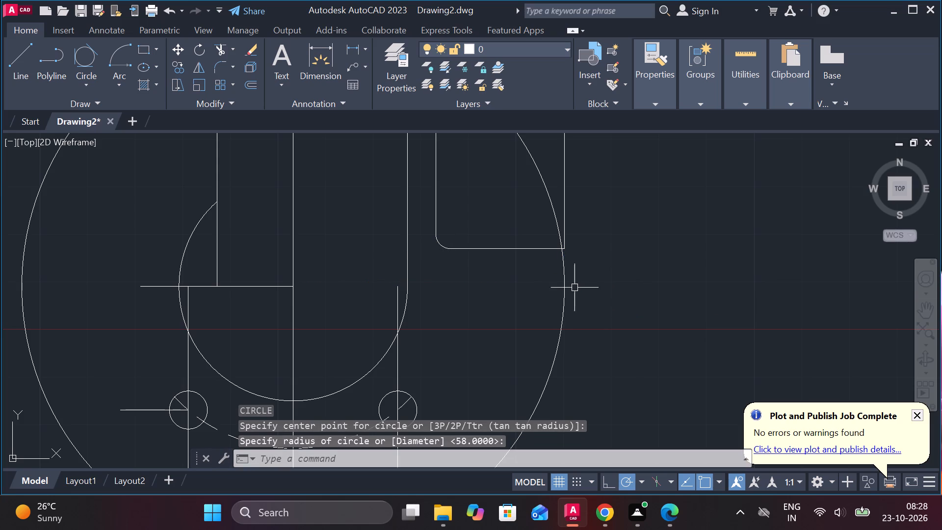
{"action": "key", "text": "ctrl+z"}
Draw a circle centred where the lower horizontal line meets the central vertical line, passing through the part's lower right corner, radius about 57.56.
{"action": "type", "text": "c"}
{"action": "key", "text": "space"}
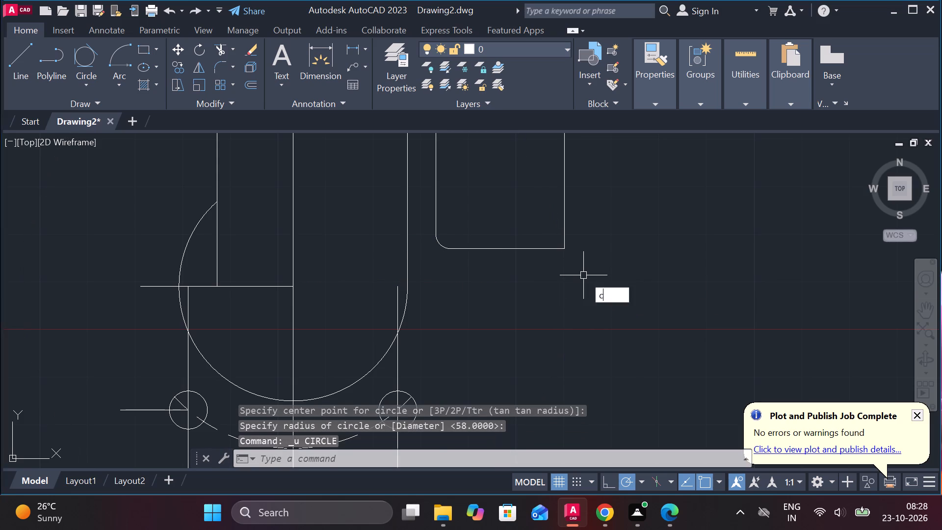
{"action": "left_click", "coordinate": [292, 288]}
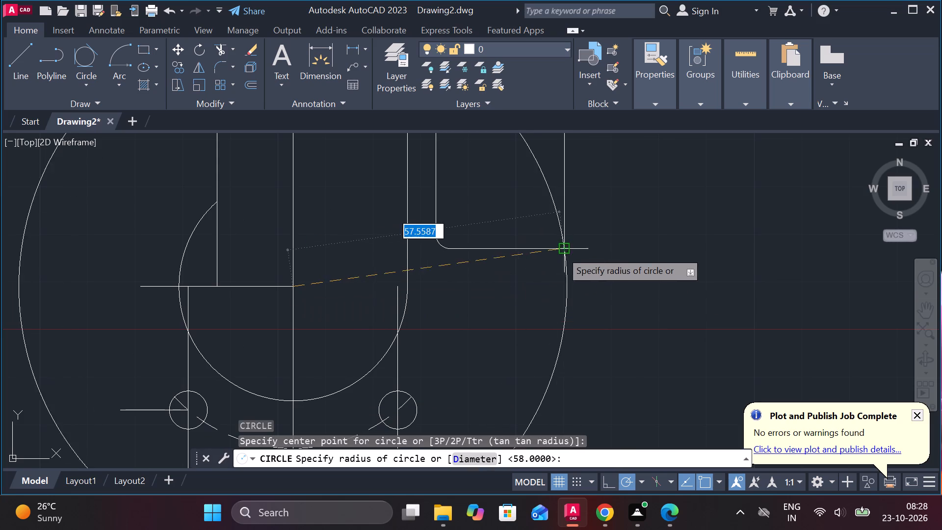
{"action": "left_click", "coordinate": [565, 252]}
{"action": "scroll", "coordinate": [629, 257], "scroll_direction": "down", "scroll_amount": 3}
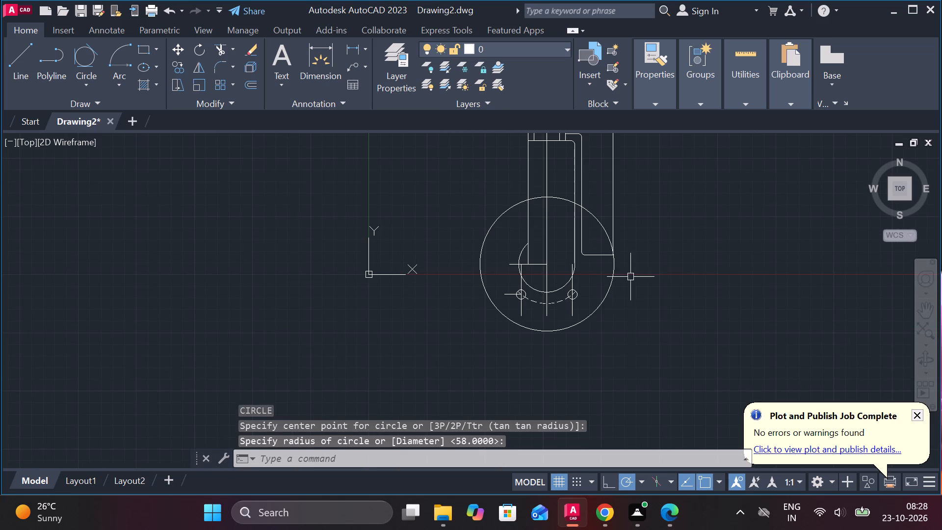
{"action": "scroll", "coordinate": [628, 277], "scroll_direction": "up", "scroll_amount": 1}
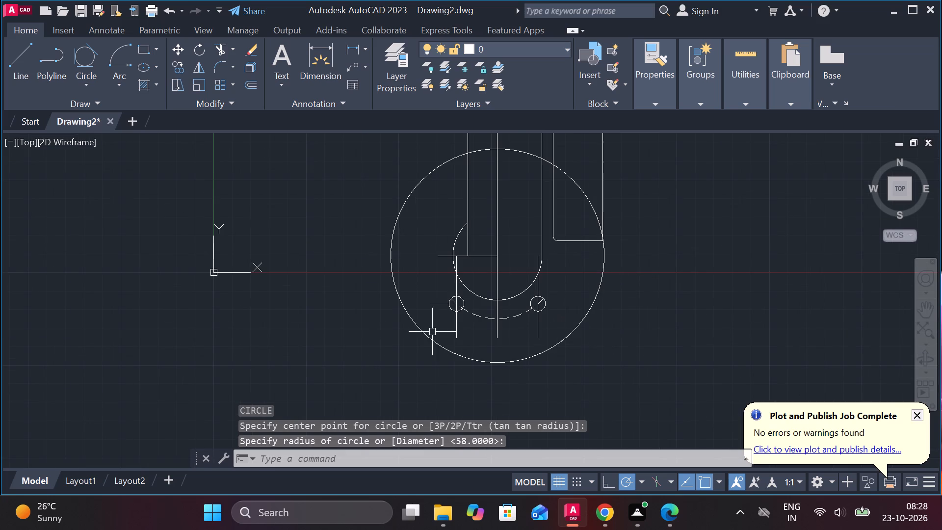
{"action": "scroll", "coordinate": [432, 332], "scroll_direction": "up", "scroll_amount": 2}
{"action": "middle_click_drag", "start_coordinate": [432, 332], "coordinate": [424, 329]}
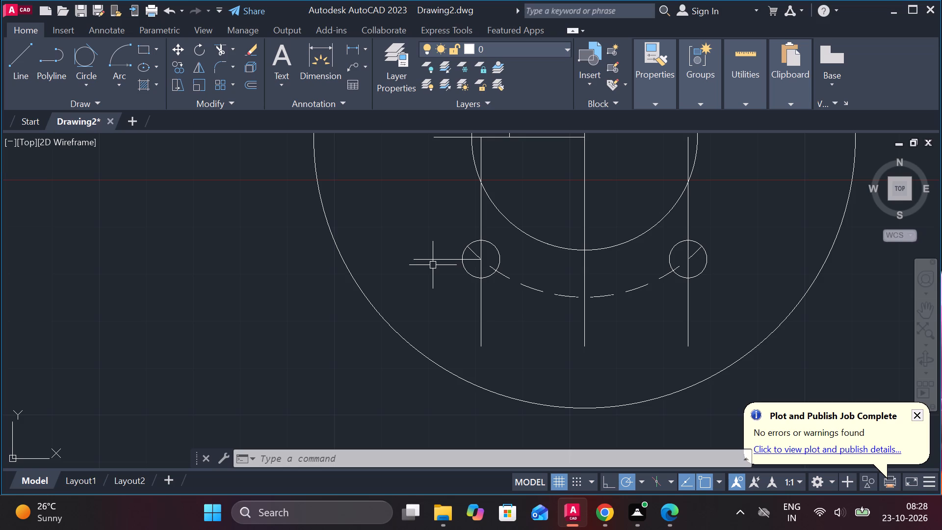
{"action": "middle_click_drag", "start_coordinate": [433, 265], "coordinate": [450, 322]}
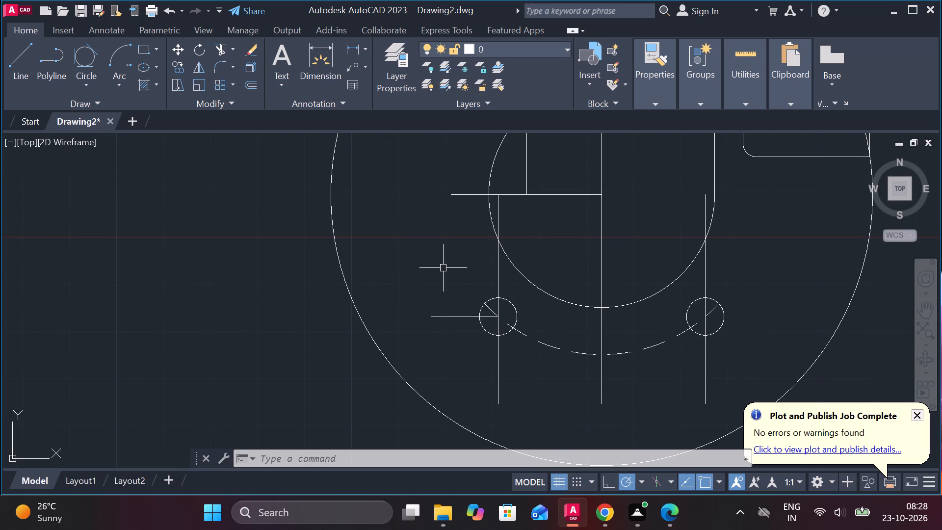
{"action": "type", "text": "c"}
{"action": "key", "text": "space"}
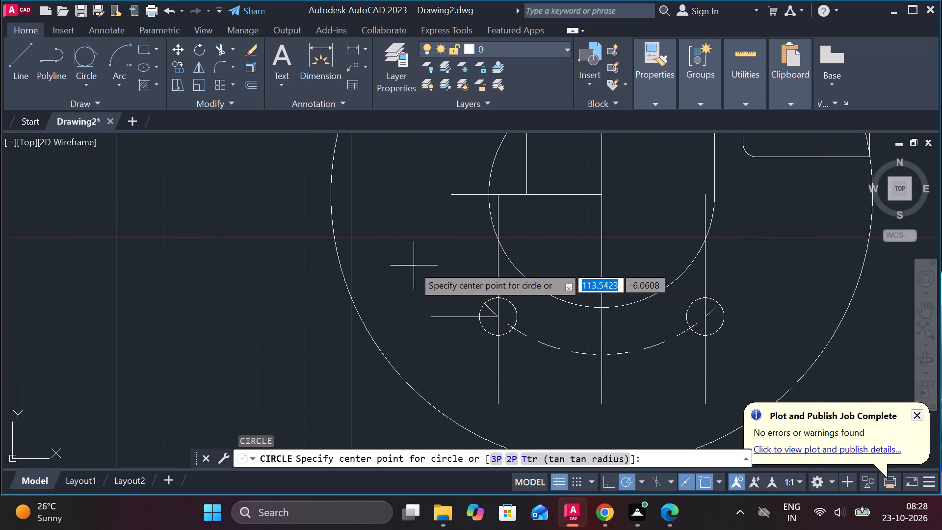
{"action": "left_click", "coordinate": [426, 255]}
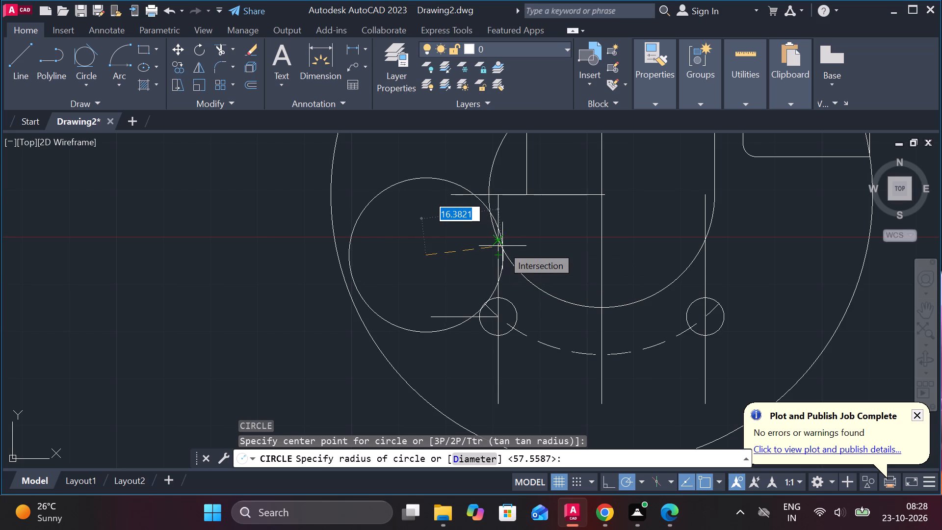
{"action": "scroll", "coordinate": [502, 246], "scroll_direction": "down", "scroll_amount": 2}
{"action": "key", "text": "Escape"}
Trim the upper part of the large circle between the left vertical line and the lower right corner.
{"action": "middle_click_drag", "start_coordinate": [516, 276], "coordinate": [504, 320]}
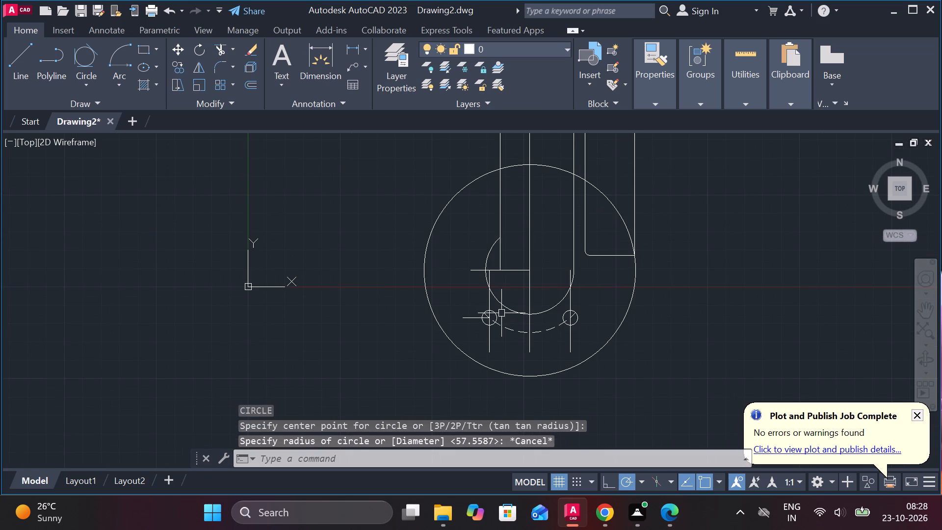
{"action": "type", "text": "tr"}
{"action": "key", "text": "space"}
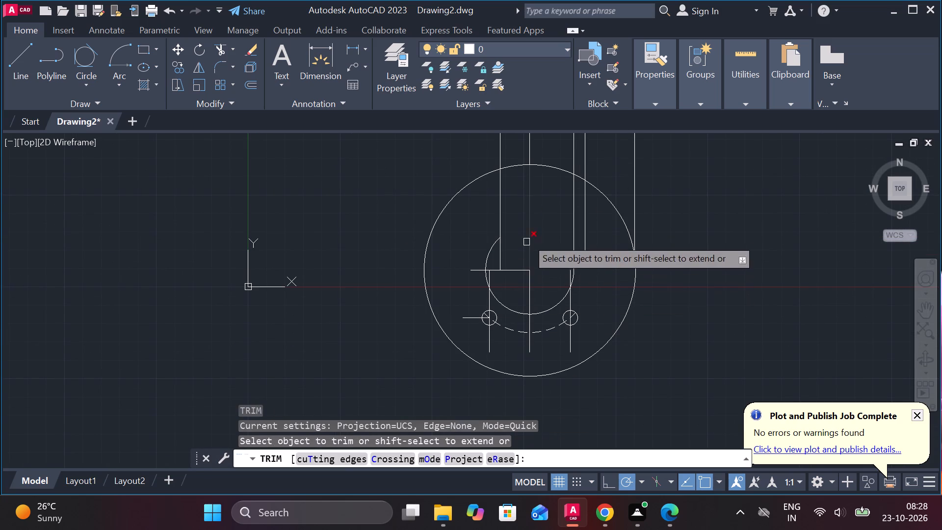
{"action": "left_click", "coordinate": [513, 164]}
{"action": "left_click", "coordinate": [554, 169]}
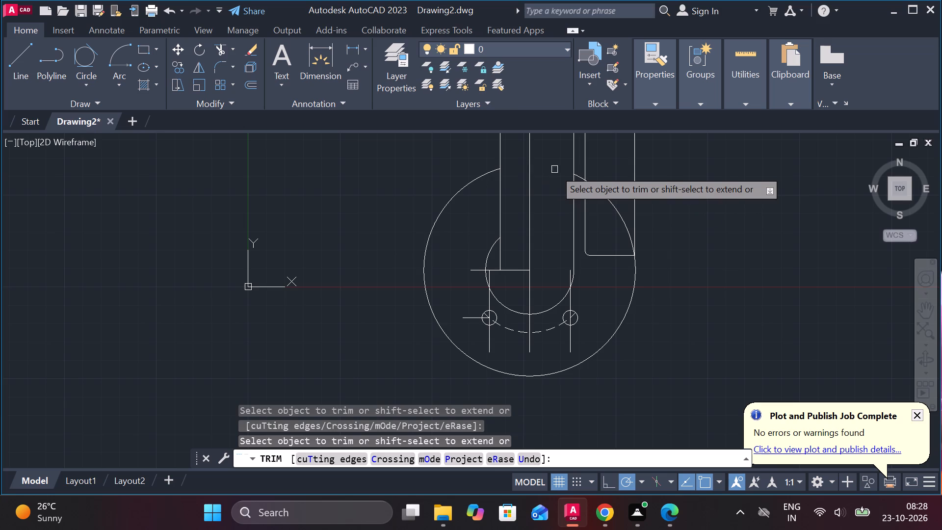
{"action": "left_click", "coordinate": [578, 172]}
{"action": "left_click", "coordinate": [591, 179]}
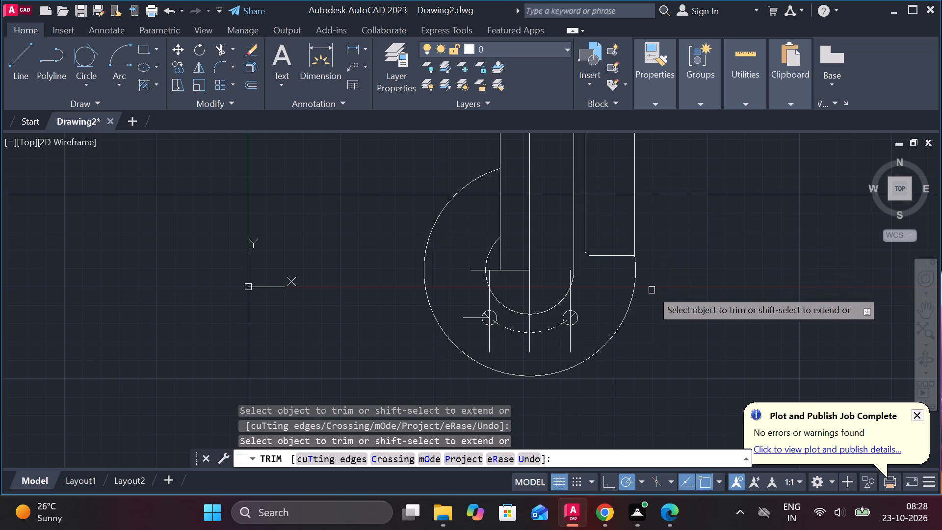
Trim away the vertical and horizontal construction lines running through and beside the left small hole.
{"action": "left_click", "coordinate": [490, 344]}
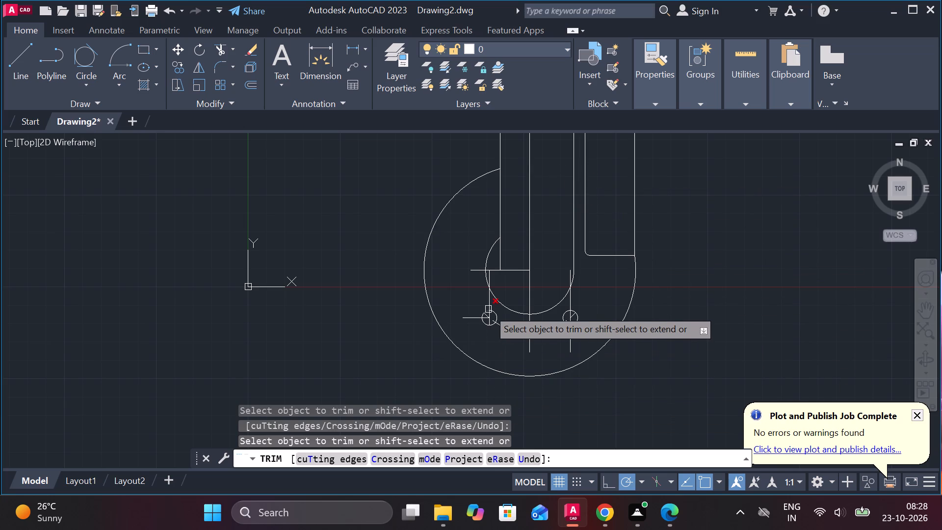
{"action": "scroll", "coordinate": [489, 303], "scroll_direction": "up", "scroll_amount": 2}
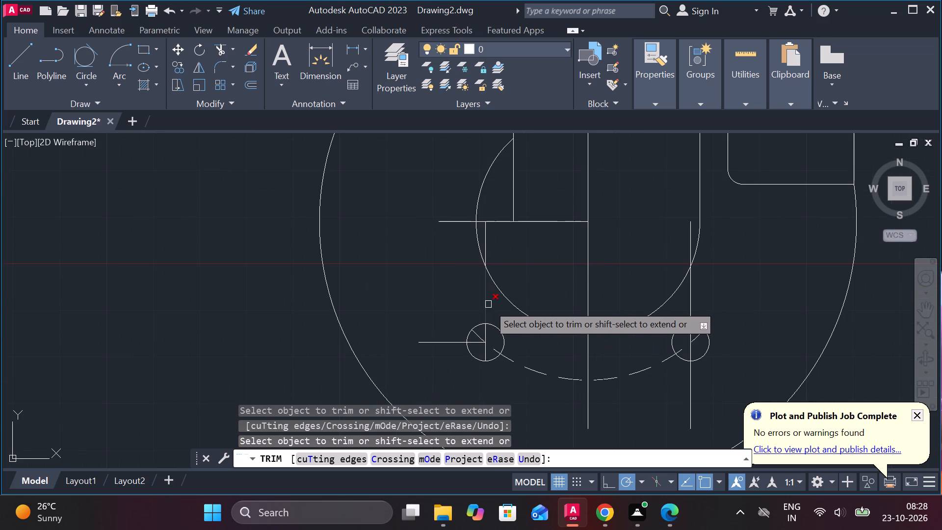
{"action": "left_click", "coordinate": [488, 304]}
{"action": "left_click", "coordinate": [488, 238]}
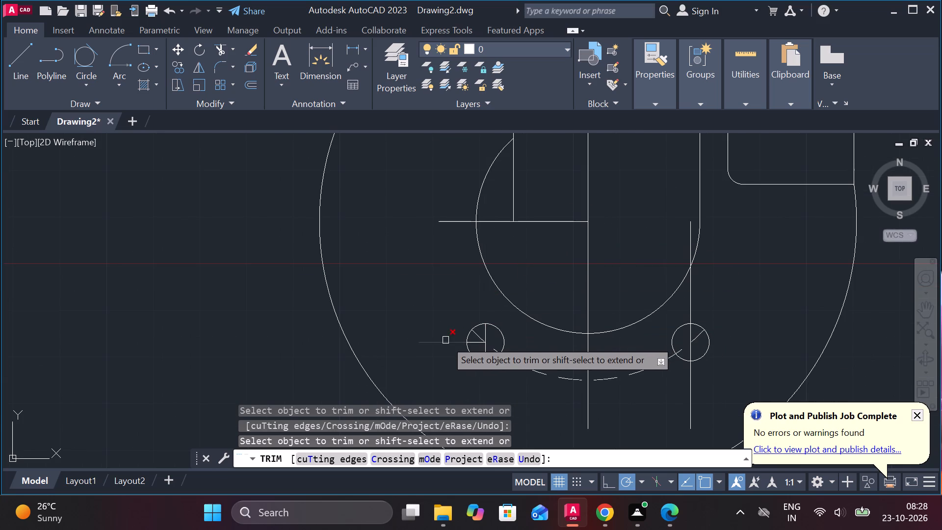
{"action": "left_click", "coordinate": [445, 340]}
{"action": "left_click", "coordinate": [478, 345]}
{"action": "left_click", "coordinate": [483, 353]}
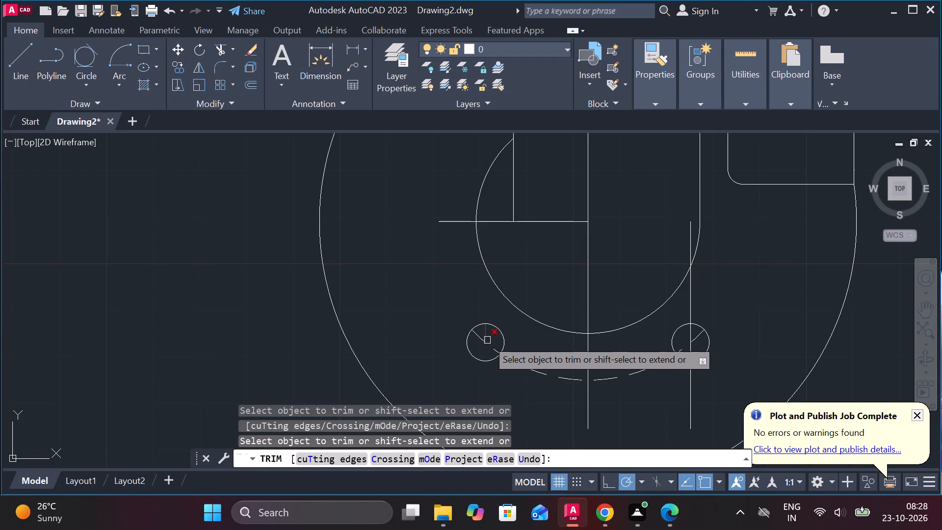
{"action": "left_click", "coordinate": [487, 338]}
Trim the vertical construction line above and below the right small hole.
{"action": "left_click", "coordinate": [690, 305]}
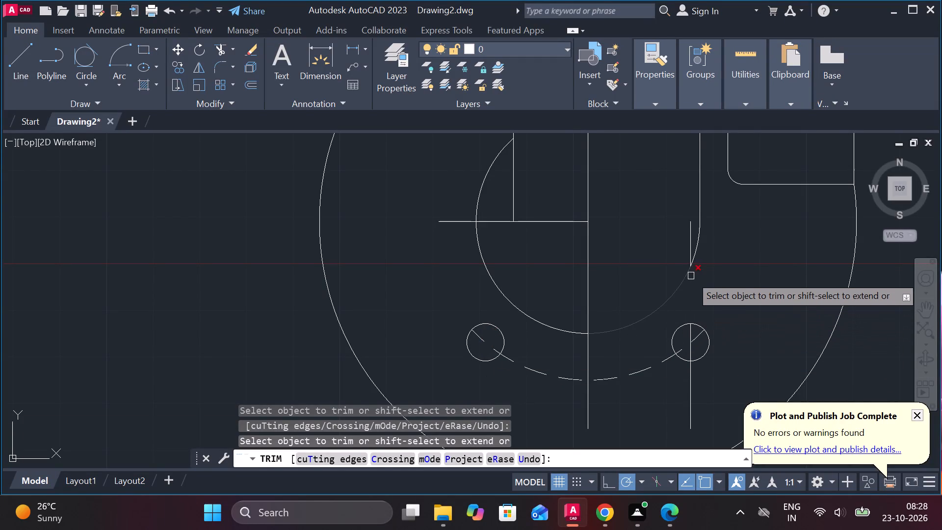
{"action": "left_click", "coordinate": [692, 246]}
{"action": "left_click", "coordinate": [688, 395]}
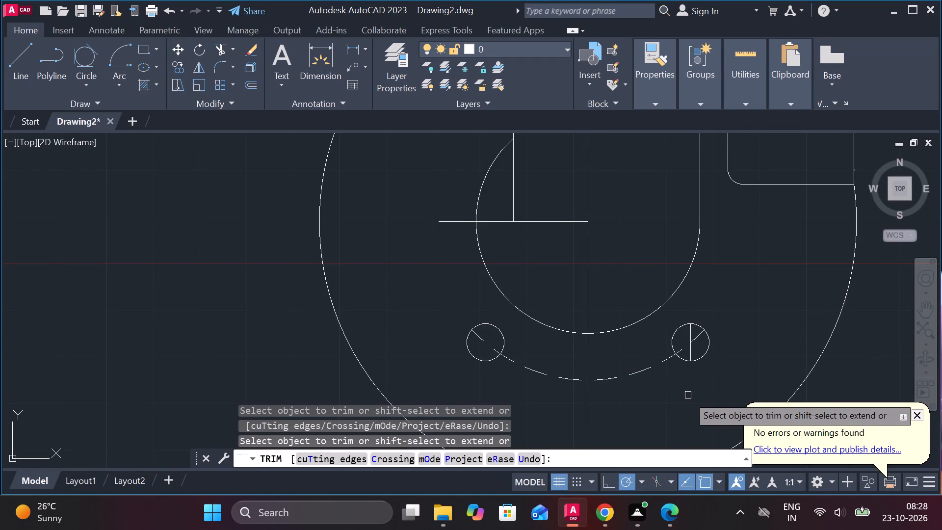
Trim the left vertical line inside the inner arc and between the upper block and the outer arc.
{"action": "left_click", "coordinate": [512, 202]}
{"action": "scroll", "coordinate": [517, 203], "scroll_direction": "down", "scroll_amount": 2}
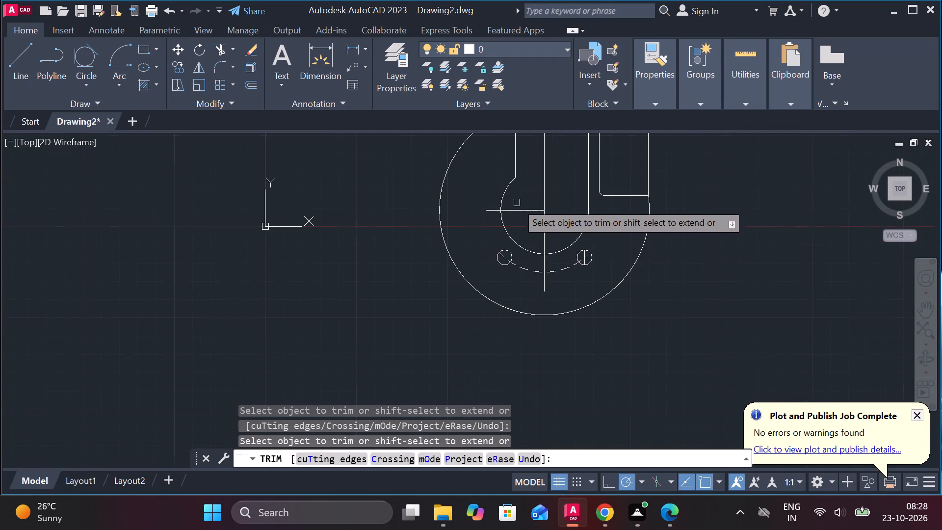
{"action": "scroll", "coordinate": [636, 313], "scroll_direction": "down", "scroll_amount": 1}
{"action": "middle_click_drag", "start_coordinate": [645, 291], "coordinate": [624, 373]}
{"action": "left_click", "coordinate": [539, 229]}
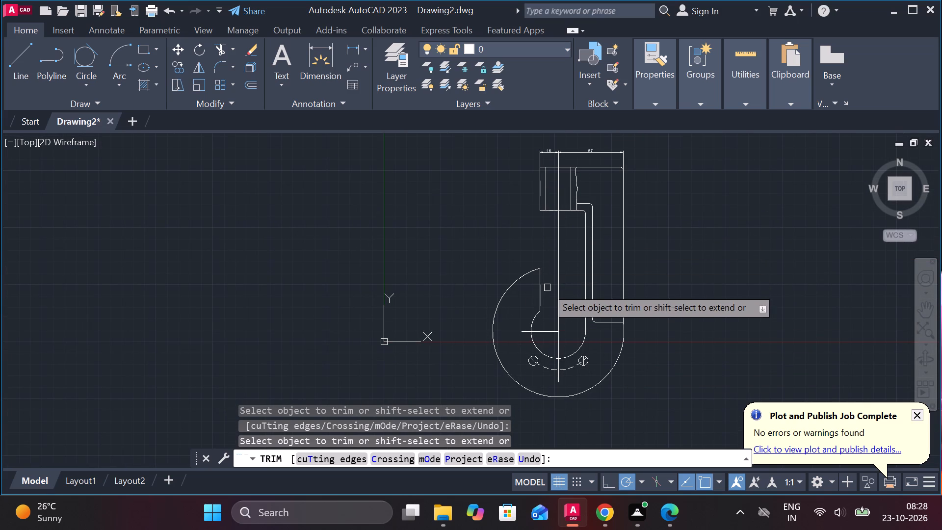
{"action": "middle_click_drag", "start_coordinate": [491, 249], "coordinate": [486, 238]}
{"action": "key", "text": "Escape"}
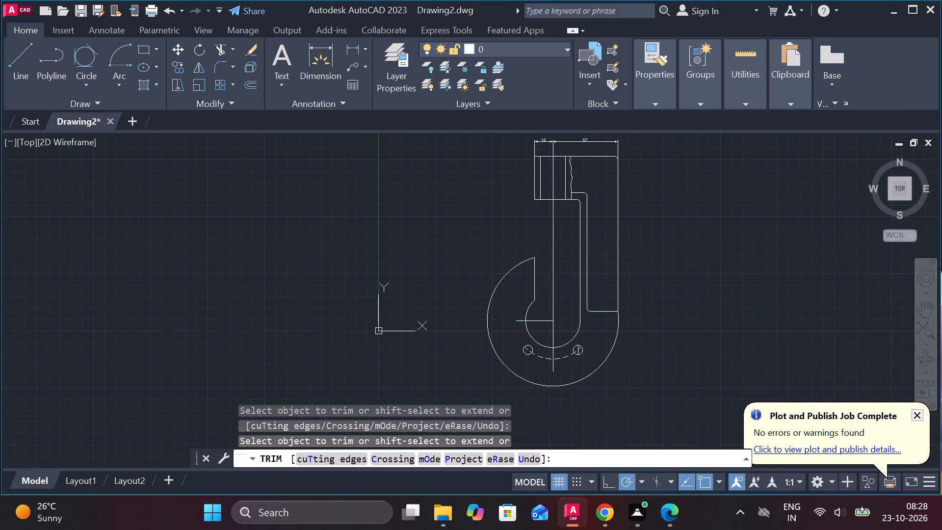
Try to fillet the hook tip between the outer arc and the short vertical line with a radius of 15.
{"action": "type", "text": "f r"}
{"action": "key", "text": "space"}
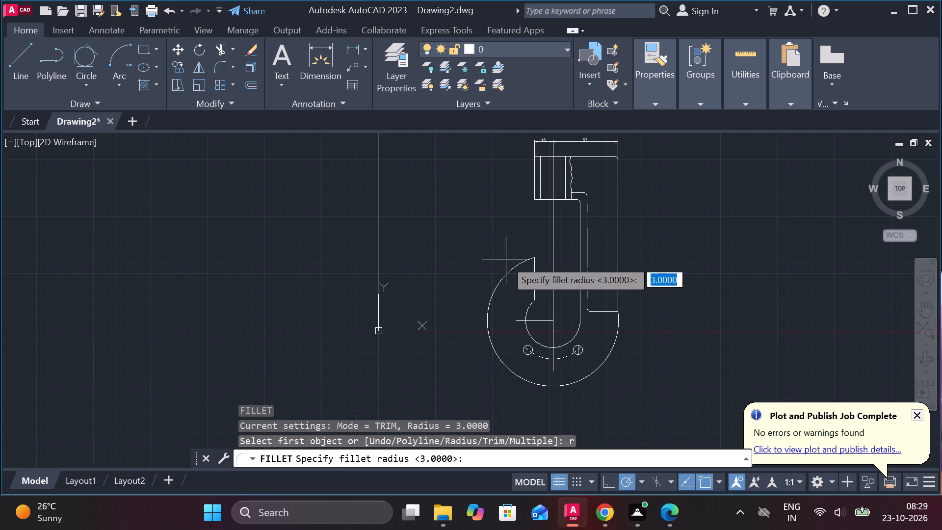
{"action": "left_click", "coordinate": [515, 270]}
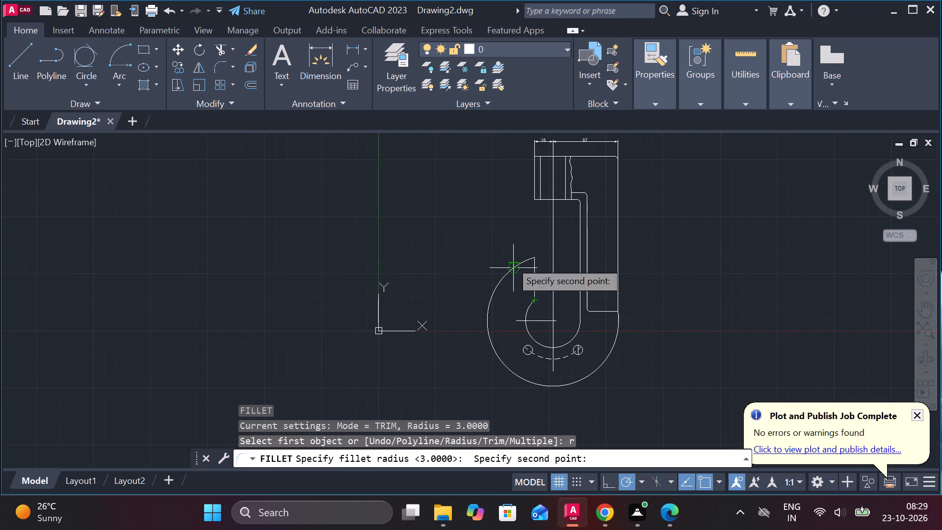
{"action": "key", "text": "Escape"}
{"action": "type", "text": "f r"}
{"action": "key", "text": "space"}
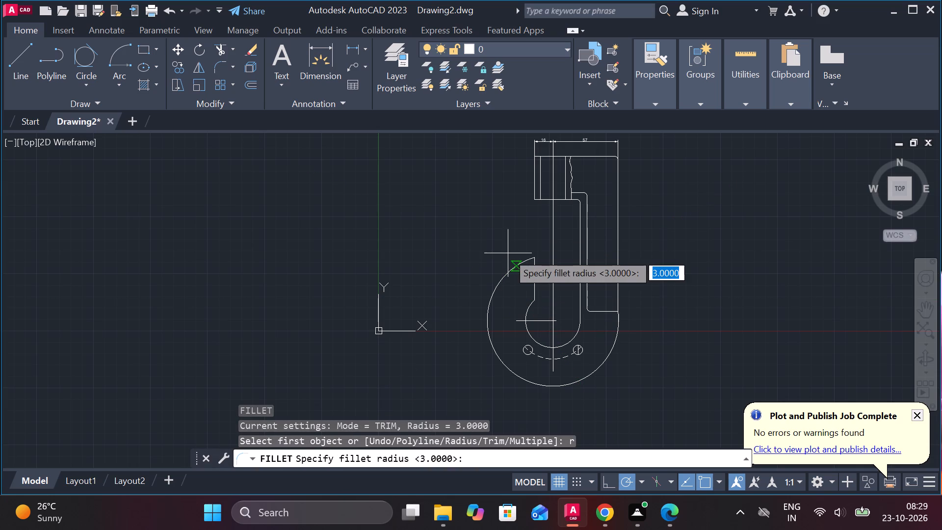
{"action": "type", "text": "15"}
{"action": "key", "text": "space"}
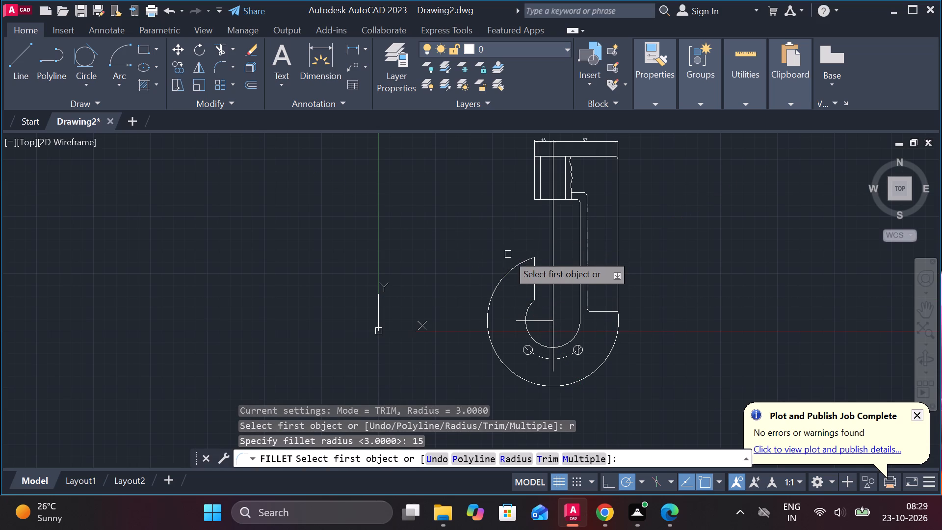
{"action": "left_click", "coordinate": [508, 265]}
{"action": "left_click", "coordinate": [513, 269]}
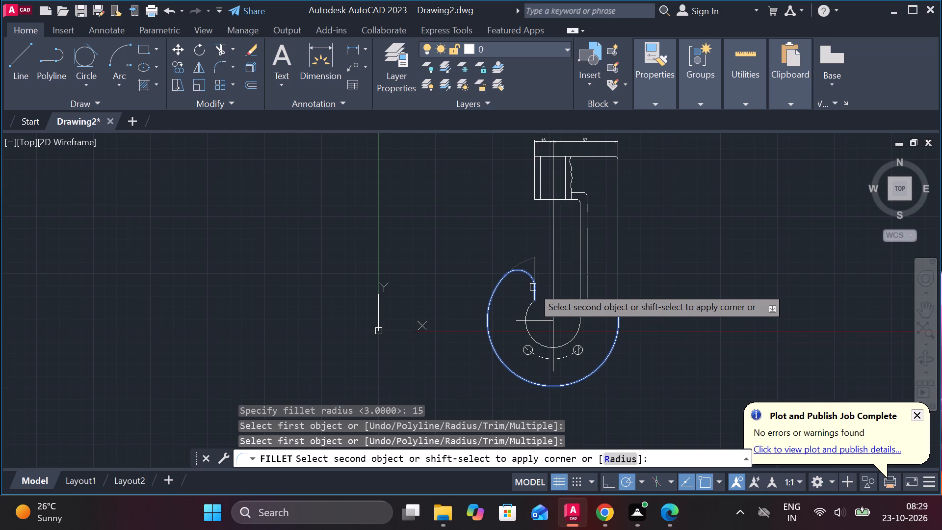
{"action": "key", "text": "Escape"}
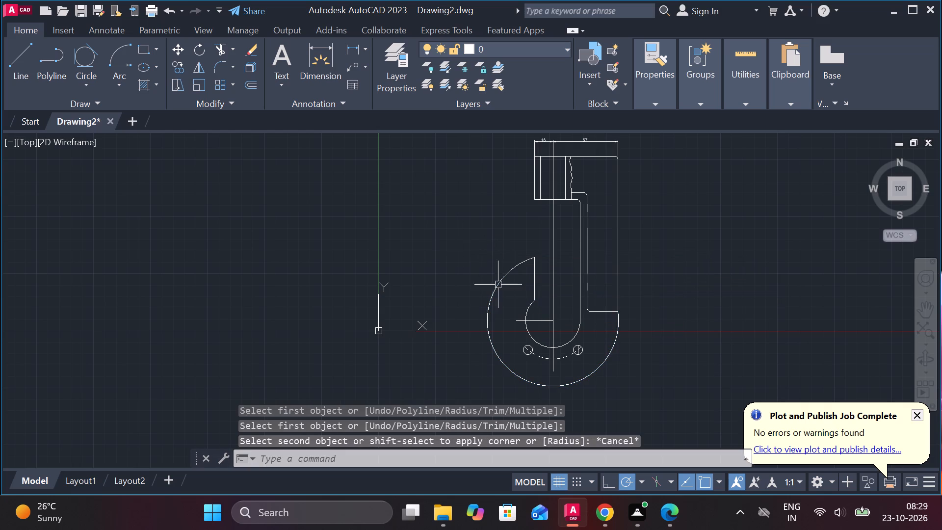
Stretch the left end of the lower horizontal line outward past the outer arc.
{"action": "scroll", "coordinate": [521, 321], "scroll_direction": "up", "scroll_amount": 1}
{"action": "left_click", "coordinate": [517, 321]}
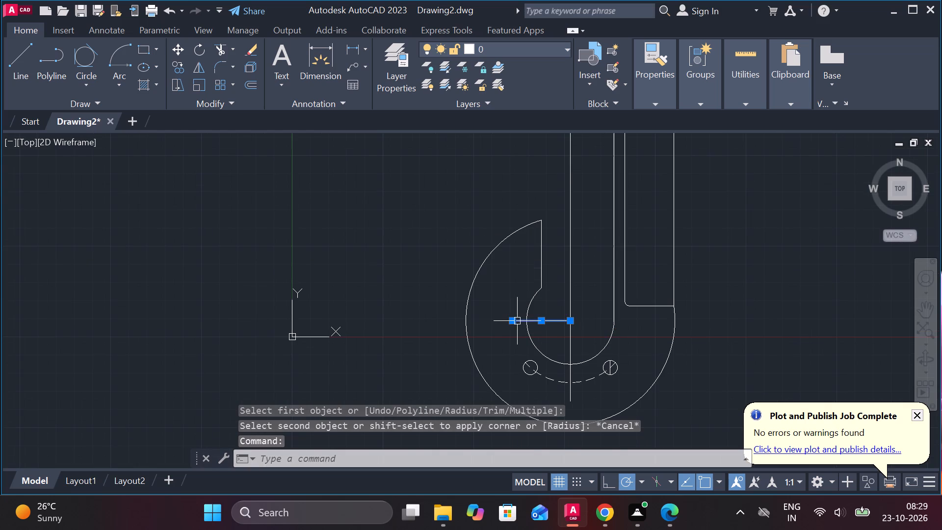
{"action": "left_click", "coordinate": [511, 319]}
{"action": "left_click", "coordinate": [444, 319]}
{"action": "key", "text": "Escape"}
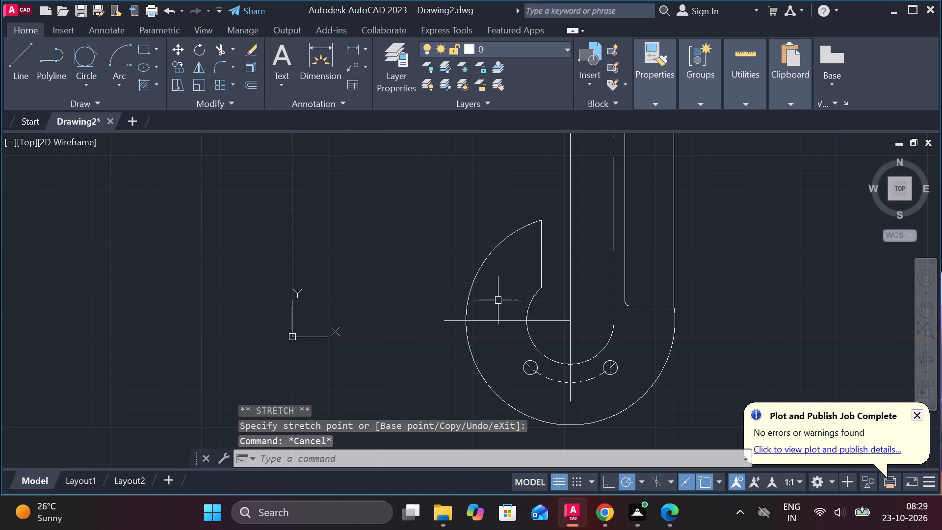
Trim the left portions of the inner and outer arcs above the lower horizontal line.
{"action": "type", "text": "tr"}
{"action": "key", "text": "space"}
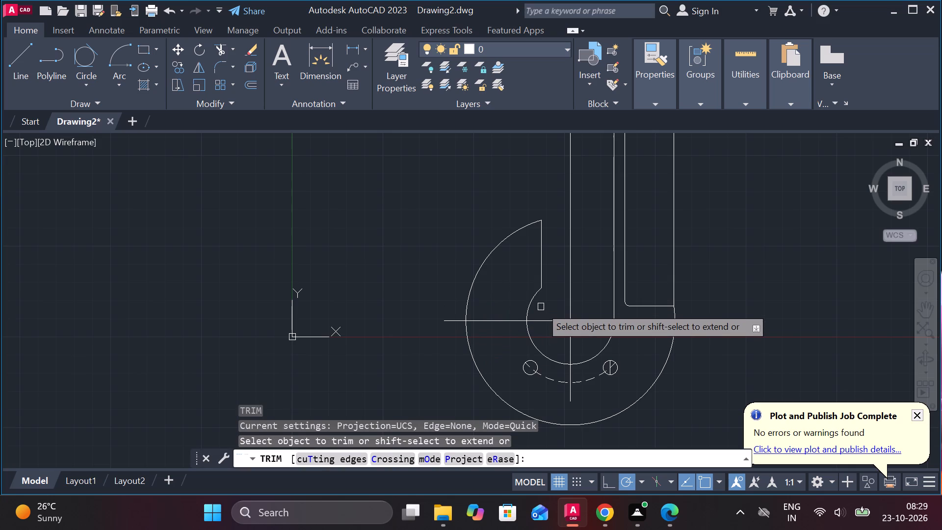
{"action": "left_click_drag", "start_coordinate": [544, 306], "coordinate": [462, 214]}
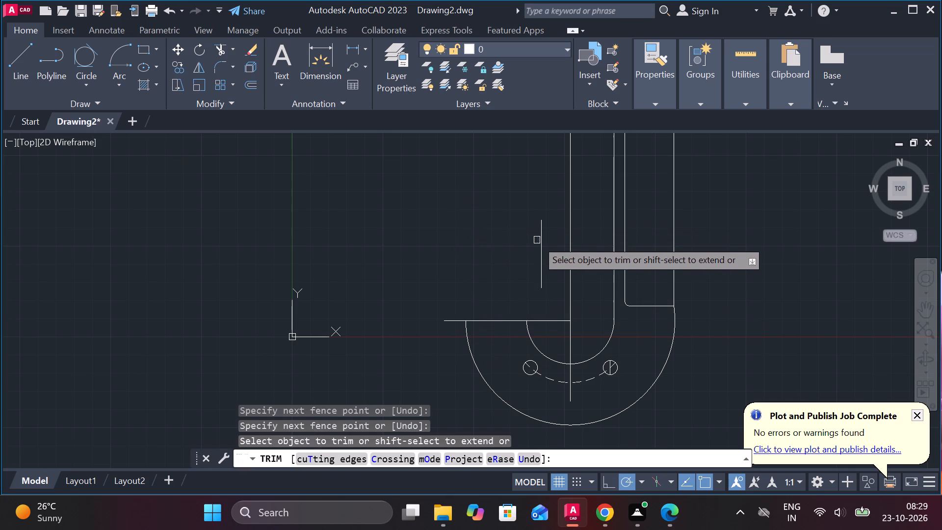
Remove the short vertical line above the lower horizontal line, outside the hook's shank, with Trim.
{"action": "left_click", "coordinate": [540, 237]}
{"action": "key", "text": "Escape"}
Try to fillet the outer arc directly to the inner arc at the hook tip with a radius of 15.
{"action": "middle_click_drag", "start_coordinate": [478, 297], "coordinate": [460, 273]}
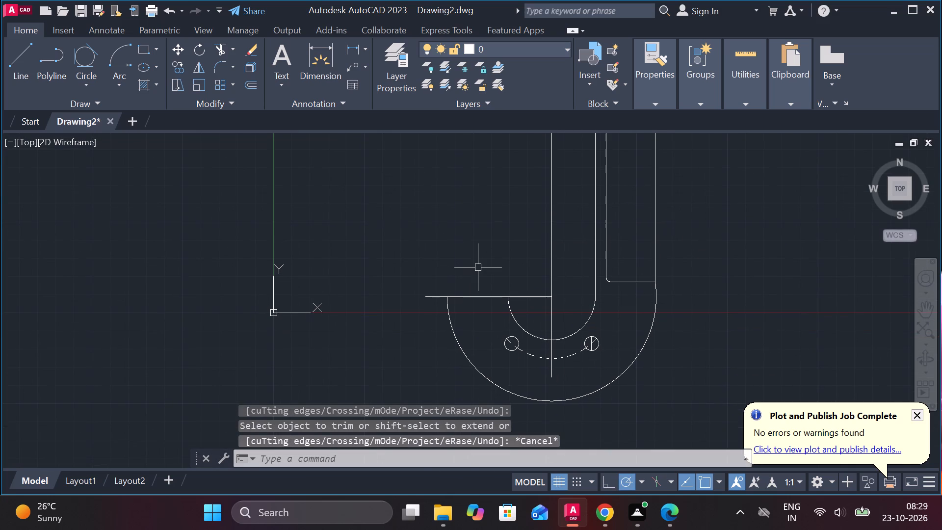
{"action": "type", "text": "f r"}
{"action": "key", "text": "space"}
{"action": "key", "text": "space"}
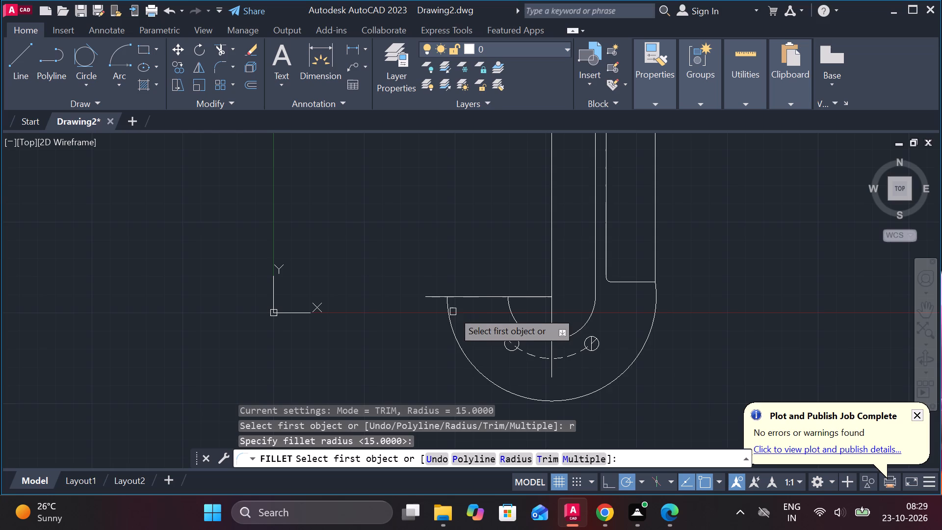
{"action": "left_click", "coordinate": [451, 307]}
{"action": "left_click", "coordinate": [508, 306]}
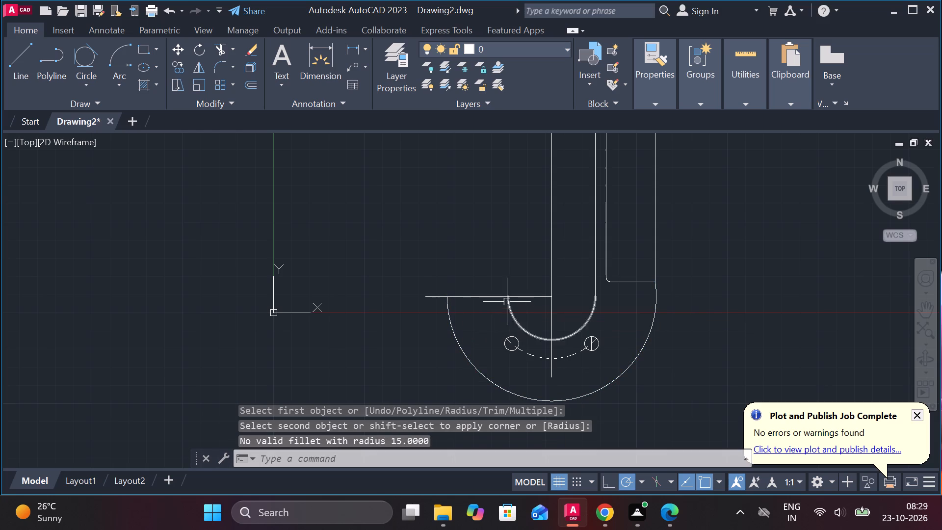
Round the hook tip with radius 15 fillets from the lower horizontal line to the outer arc and to the inner arc.
{"action": "key", "text": "space"}
{"action": "left_click", "coordinate": [483, 298]}
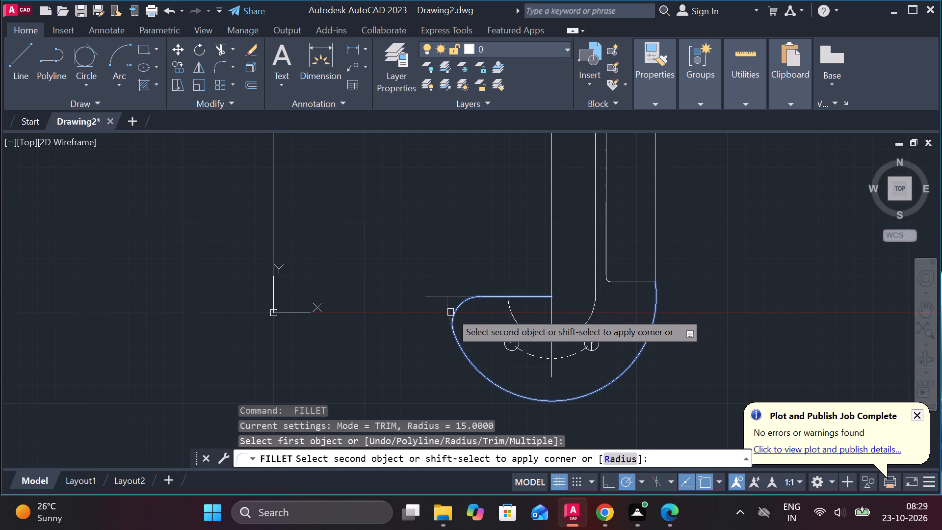
{"action": "left_click", "coordinate": [450, 312]}
{"action": "key", "text": "space"}
{"action": "left_click", "coordinate": [491, 298]}
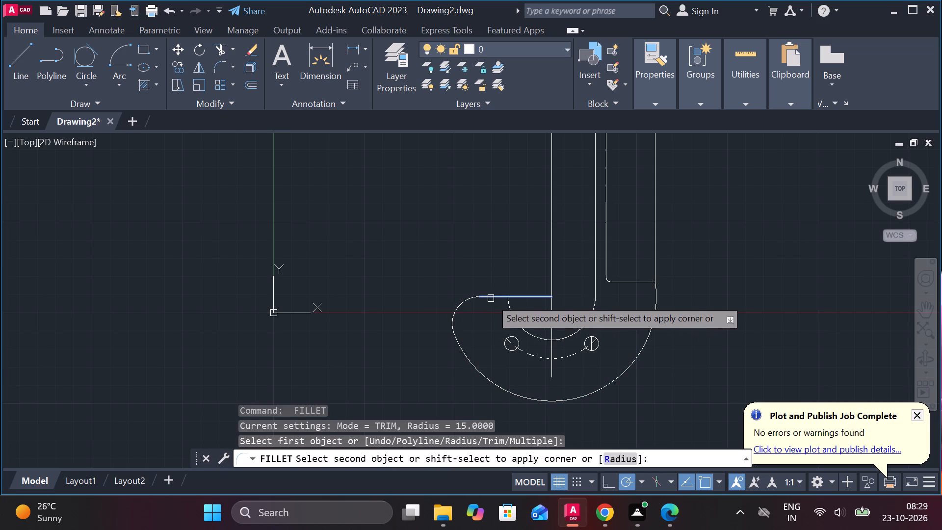
{"action": "left_click", "coordinate": [508, 305]}
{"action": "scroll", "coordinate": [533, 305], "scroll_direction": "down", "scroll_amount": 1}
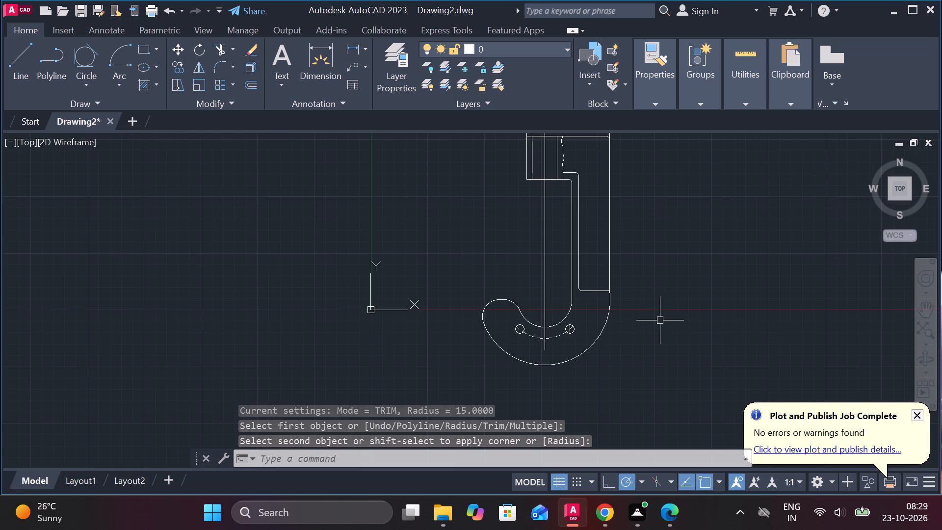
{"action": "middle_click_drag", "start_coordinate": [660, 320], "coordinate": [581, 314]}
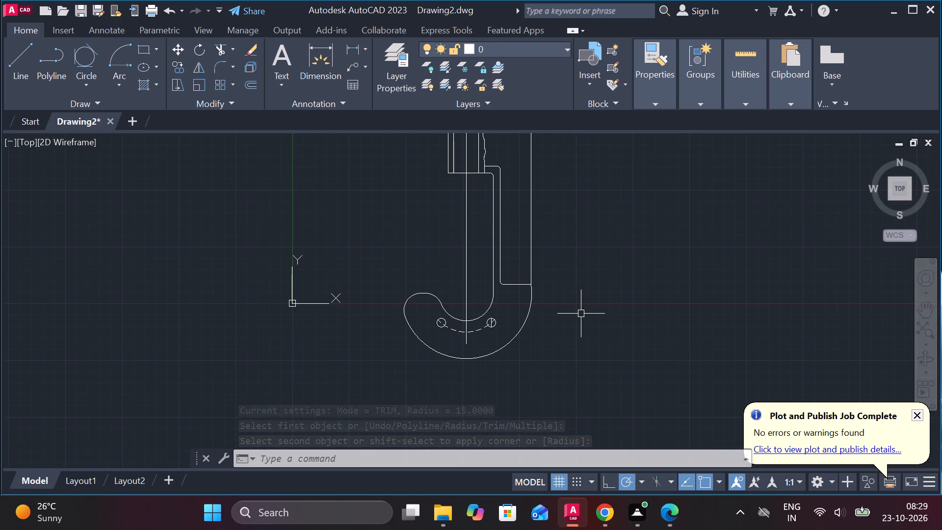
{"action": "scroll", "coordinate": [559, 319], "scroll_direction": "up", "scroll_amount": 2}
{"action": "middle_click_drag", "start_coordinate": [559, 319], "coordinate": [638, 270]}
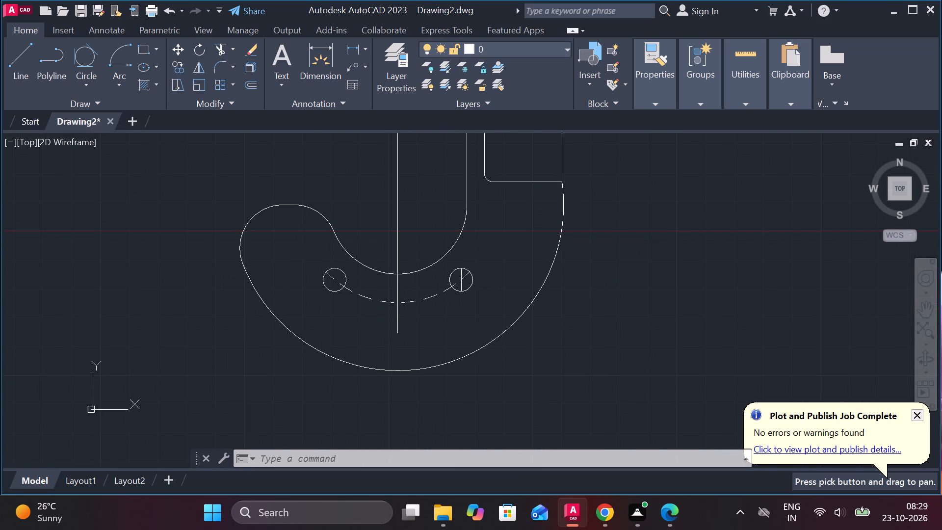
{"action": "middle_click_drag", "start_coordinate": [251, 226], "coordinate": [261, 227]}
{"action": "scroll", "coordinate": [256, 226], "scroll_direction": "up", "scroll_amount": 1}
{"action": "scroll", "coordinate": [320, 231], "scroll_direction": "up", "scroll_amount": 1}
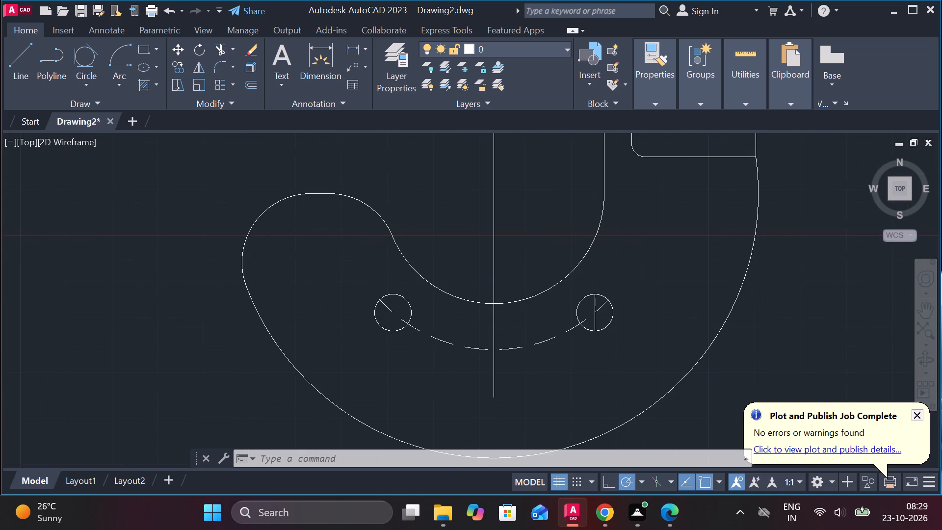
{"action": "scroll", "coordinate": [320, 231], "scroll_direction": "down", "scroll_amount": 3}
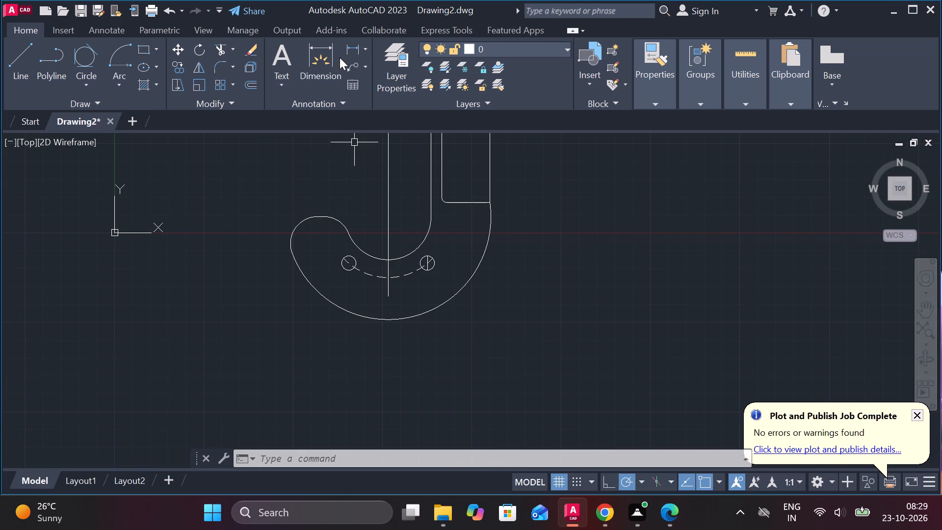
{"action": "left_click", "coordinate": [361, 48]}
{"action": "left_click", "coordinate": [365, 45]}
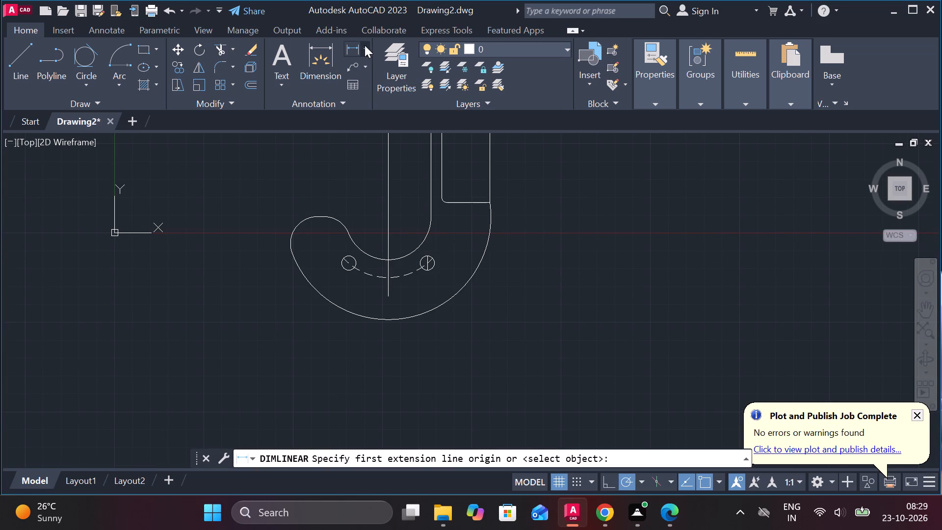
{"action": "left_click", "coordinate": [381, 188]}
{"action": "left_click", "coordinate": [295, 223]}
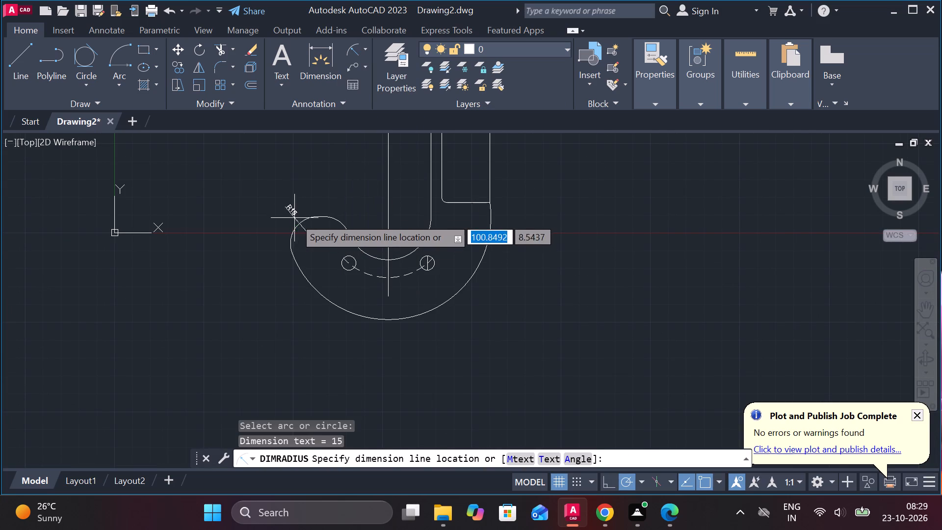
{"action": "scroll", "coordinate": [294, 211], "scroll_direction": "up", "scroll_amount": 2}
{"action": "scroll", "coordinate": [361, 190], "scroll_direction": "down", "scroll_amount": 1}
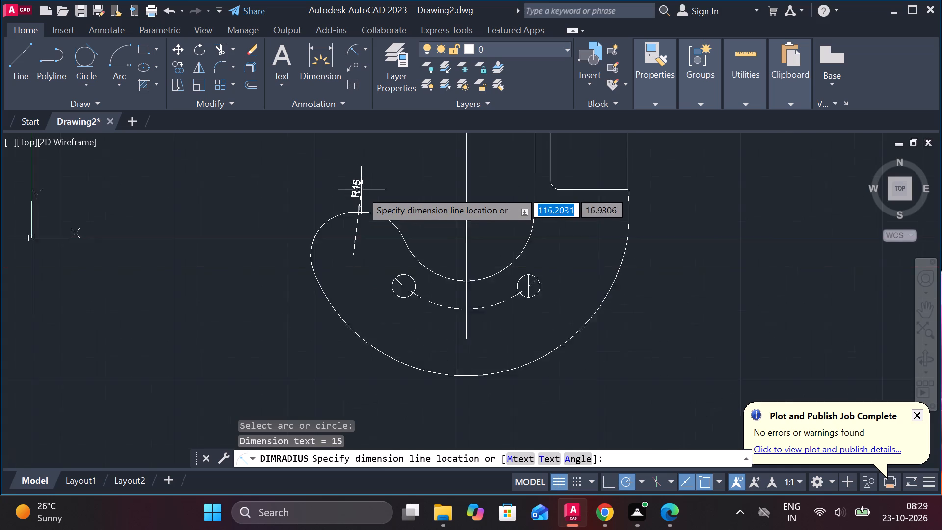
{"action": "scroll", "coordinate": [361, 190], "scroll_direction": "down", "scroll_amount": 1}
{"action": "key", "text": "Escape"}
Draw a circle of radius 28 centred on the right small hole of the hook.
{"action": "scroll", "coordinate": [441, 275], "scroll_direction": "down", "scroll_amount": 3}
{"action": "scroll", "coordinate": [463, 229], "scroll_direction": "up", "scroll_amount": 2}
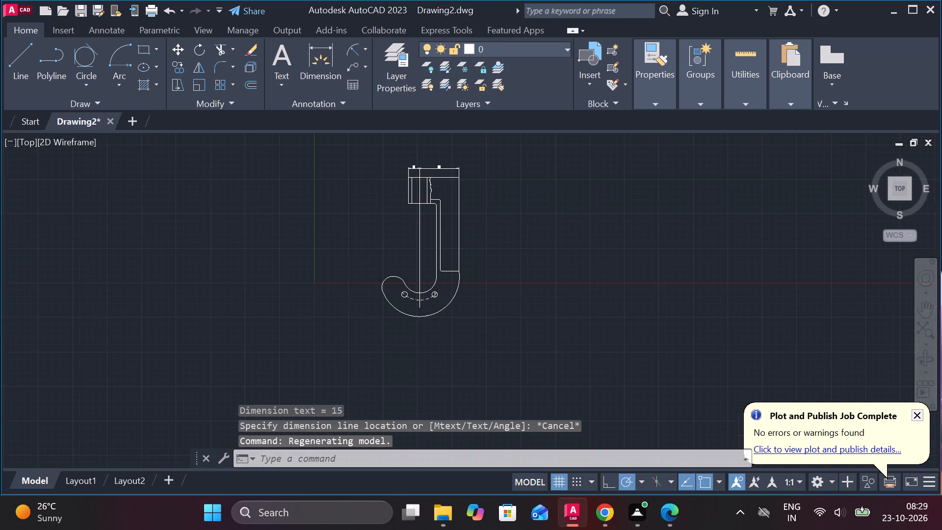
{"action": "middle_click_drag", "start_coordinate": [463, 229], "coordinate": [507, 304]}
{"action": "middle_click_drag", "start_coordinate": [512, 392], "coordinate": [501, 294]}
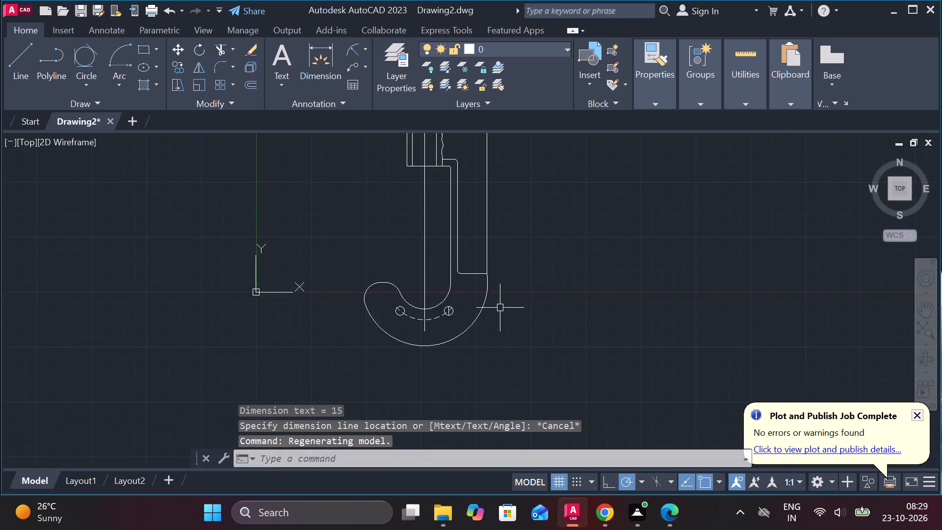
{"action": "scroll", "coordinate": [487, 319], "scroll_direction": "up", "scroll_amount": 2}
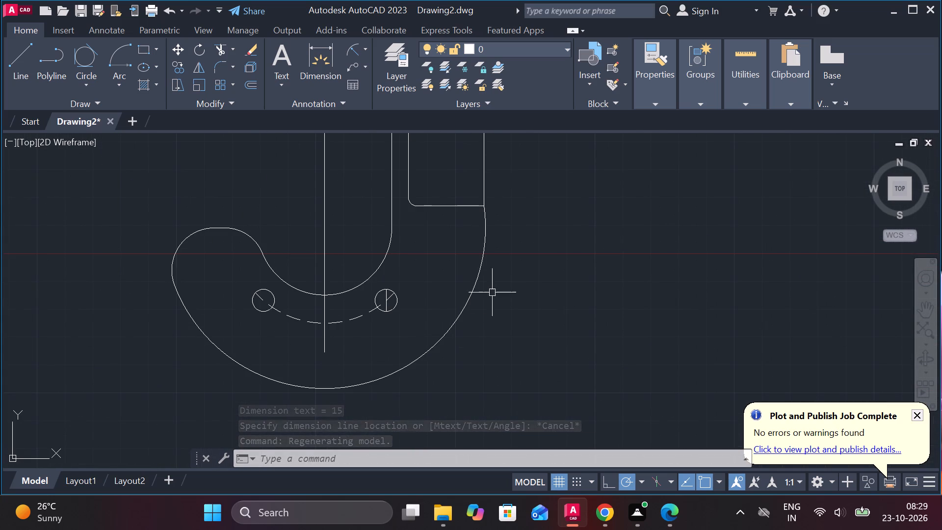
{"action": "key", "text": "c"}
{"action": "key", "text": "space"}
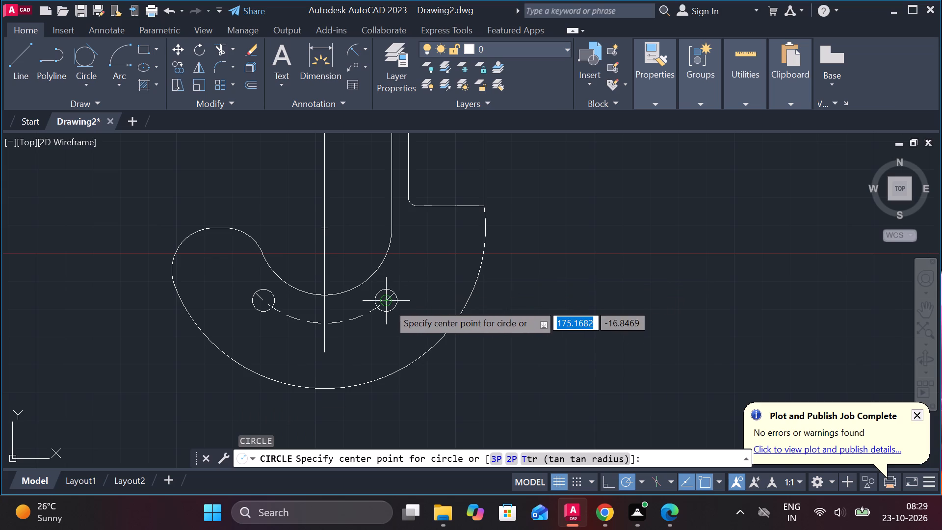
{"action": "double_click", "coordinate": [388, 303]}
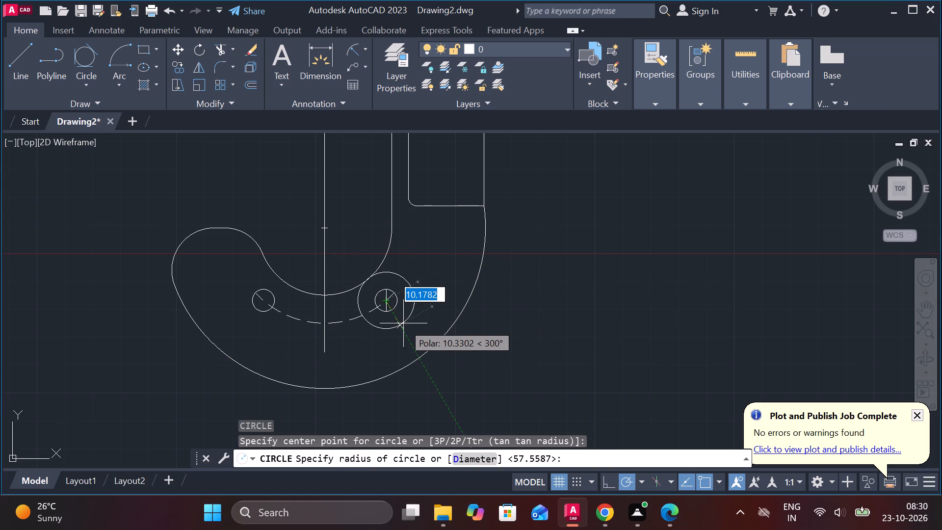
{"action": "type", "text": "28"}
{"action": "key", "text": "Return"}
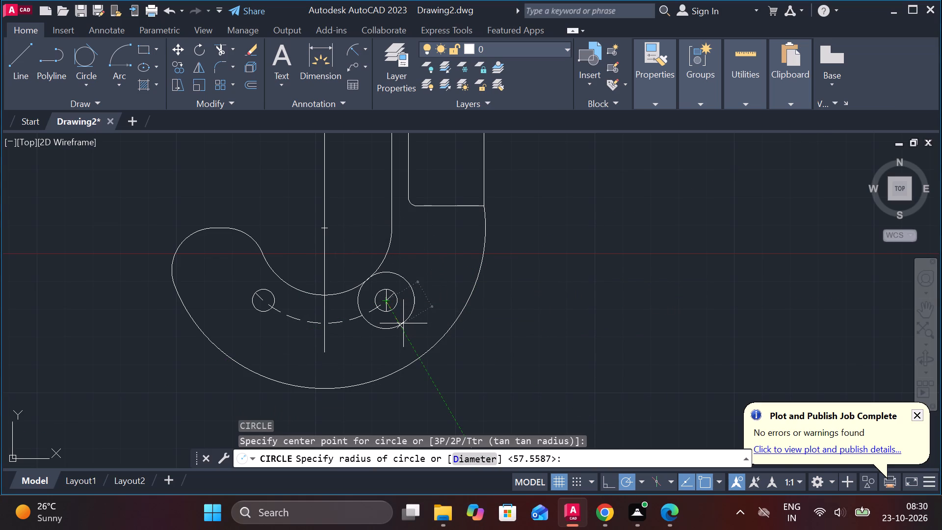
Trim and erase the radius 28 circle down to the upper-right arc between the hook's inner edge and outer arc.
{"action": "type", "text": "tr"}
{"action": "key", "text": "space"}
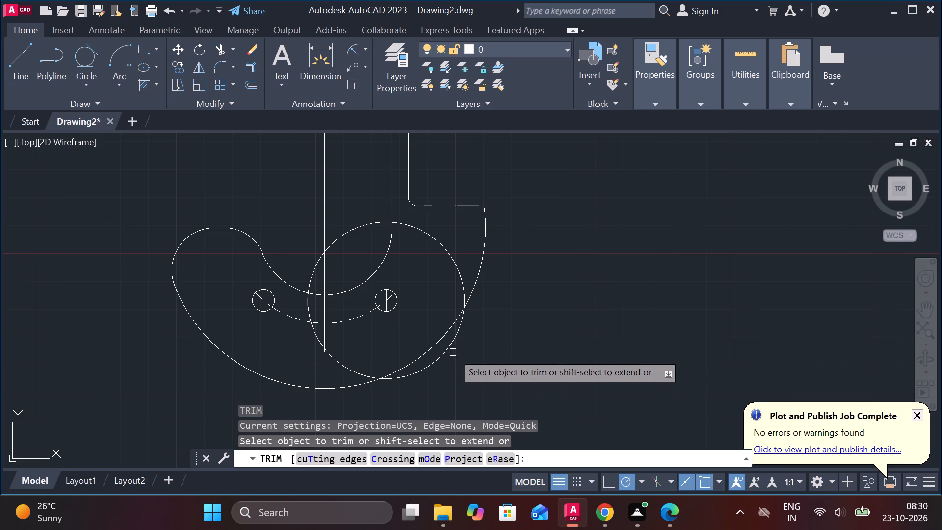
{"action": "left_click", "coordinate": [450, 345]}
{"action": "left_click", "coordinate": [379, 226]}
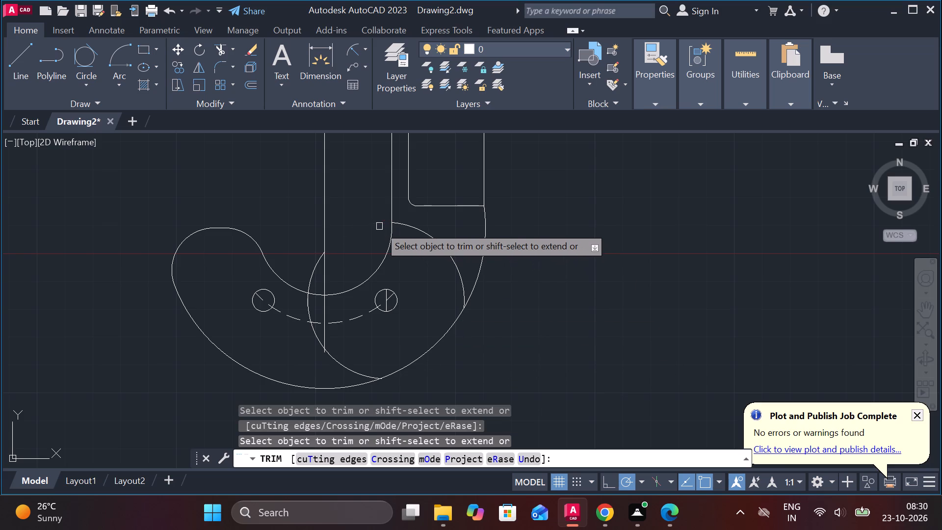
{"action": "key", "text": "Escape"}
{"action": "left_click", "coordinate": [345, 367]}
{"action": "type", "text": "e"}
{"action": "key", "text": "space"}
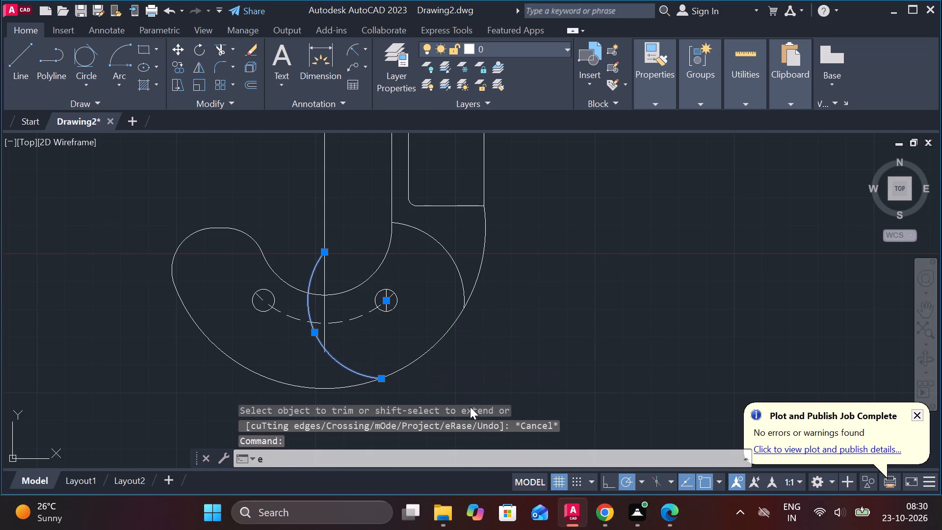
Join the two collinear vertical centre line segments through the hook into a single line.
{"action": "scroll", "coordinate": [497, 403], "scroll_direction": "down", "scroll_amount": 1}
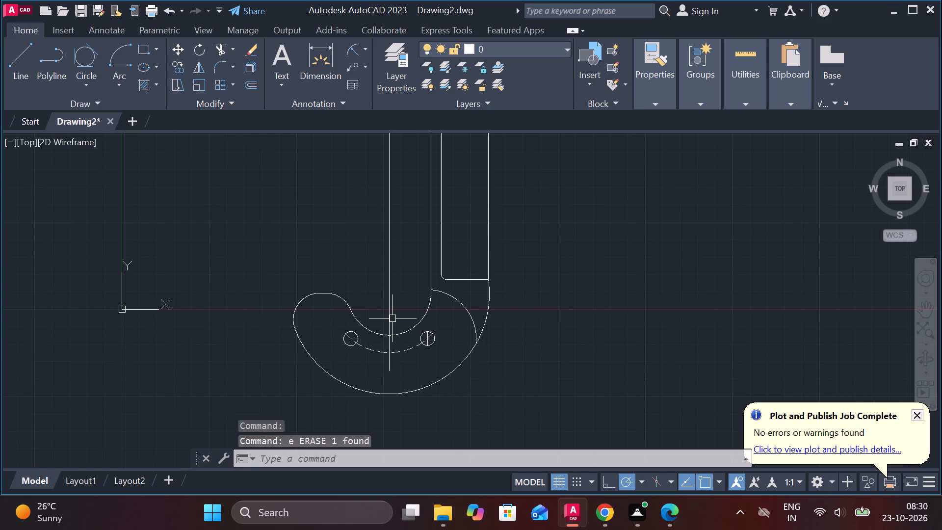
{"action": "left_click", "coordinate": [389, 353]}
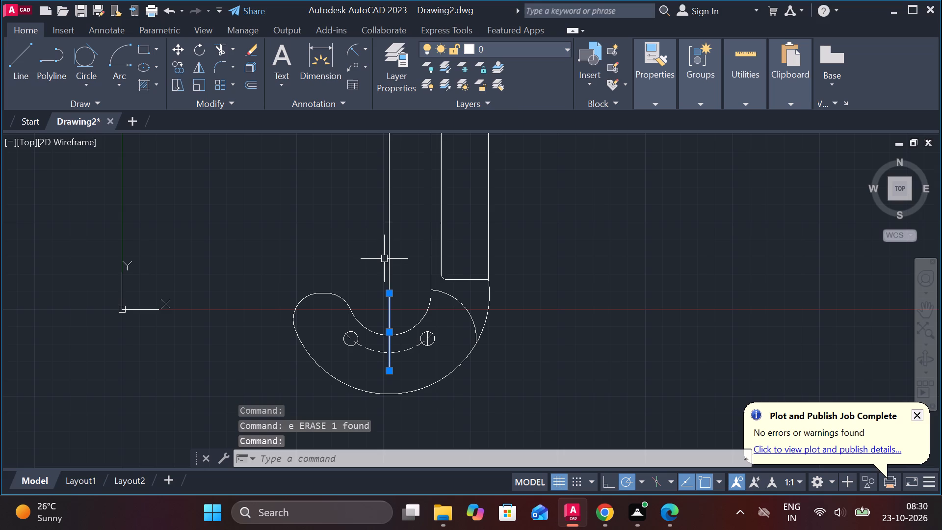
{"action": "left_click", "coordinate": [391, 248]}
{"action": "key", "text": "j"}
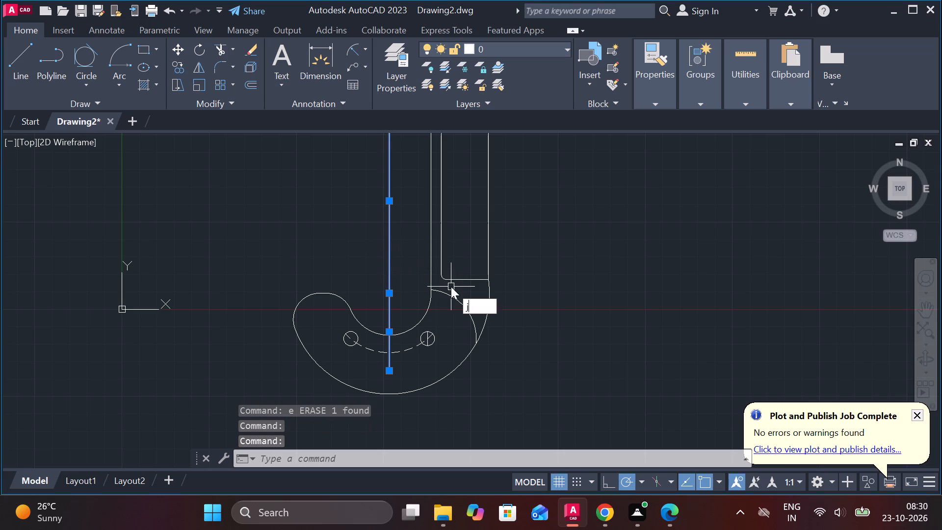
{"action": "key", "text": "Return"}
Lengthen the lower end of the vertical centre line by about 38 units, past the hook's outer arc.
{"action": "left_click", "coordinate": [388, 359]}
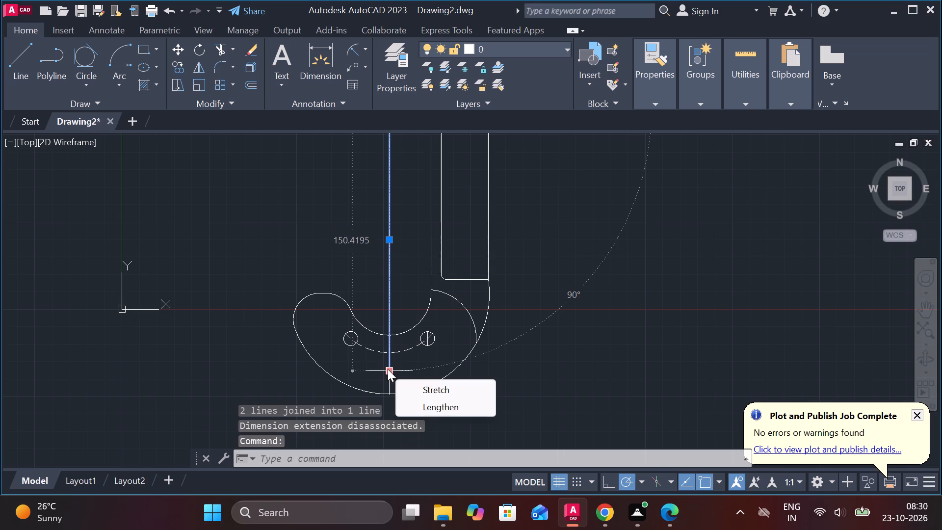
{"action": "left_click", "coordinate": [421, 401]}
{"action": "middle_click_drag", "start_coordinate": [421, 382], "coordinate": [414, 318]}
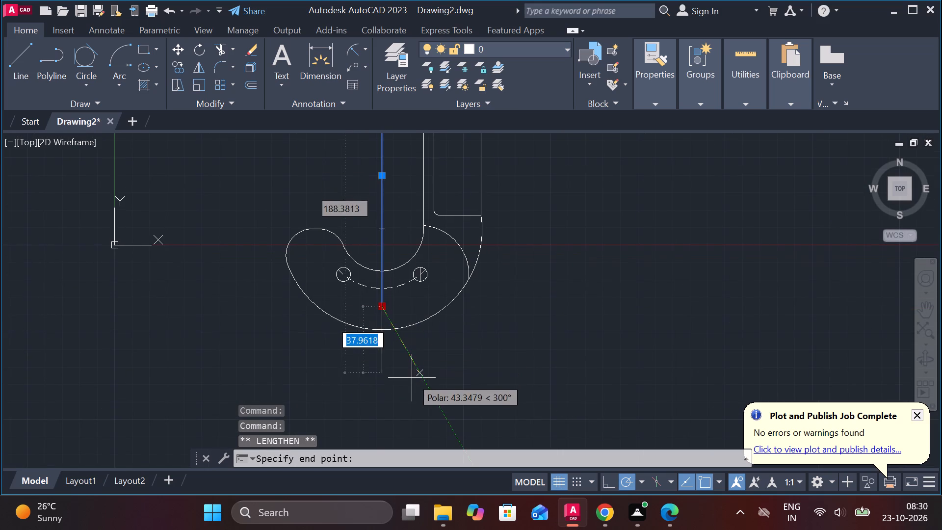
{"action": "left_click", "coordinate": [412, 378]}
{"action": "key", "text": "Escape"}
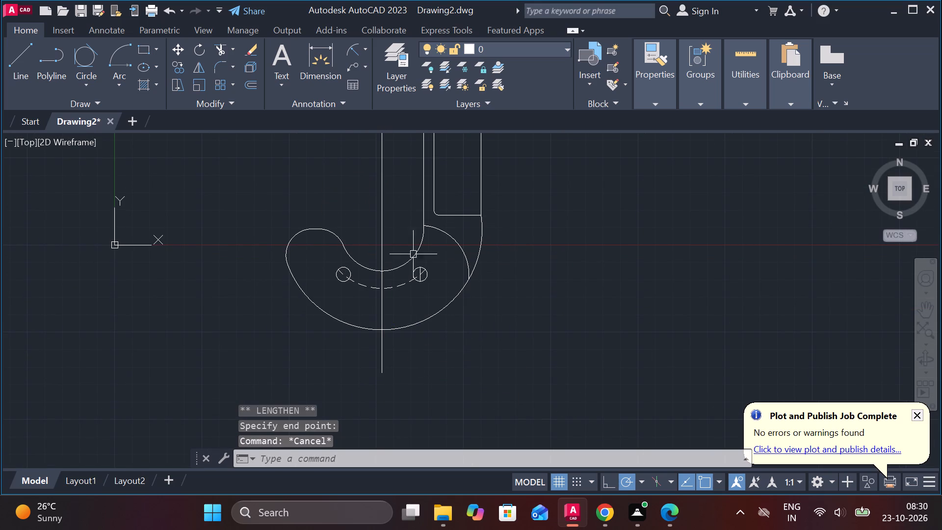
Erase the short vertical line inside the right small hole.
{"action": "scroll", "coordinate": [400, 263], "scroll_direction": "up", "scroll_amount": 2}
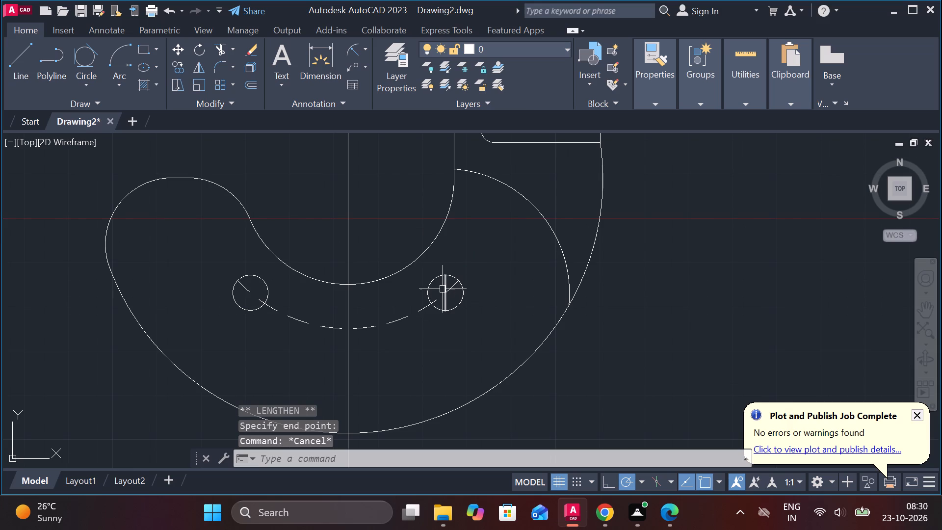
{"action": "left_click", "coordinate": [444, 287]}
{"action": "type", "text": "e"}
{"action": "key", "text": "space"}
Change the linetype of the radius 28 arc to DASHED.
{"action": "scroll", "coordinate": [601, 314], "scroll_direction": "down", "scroll_amount": 2}
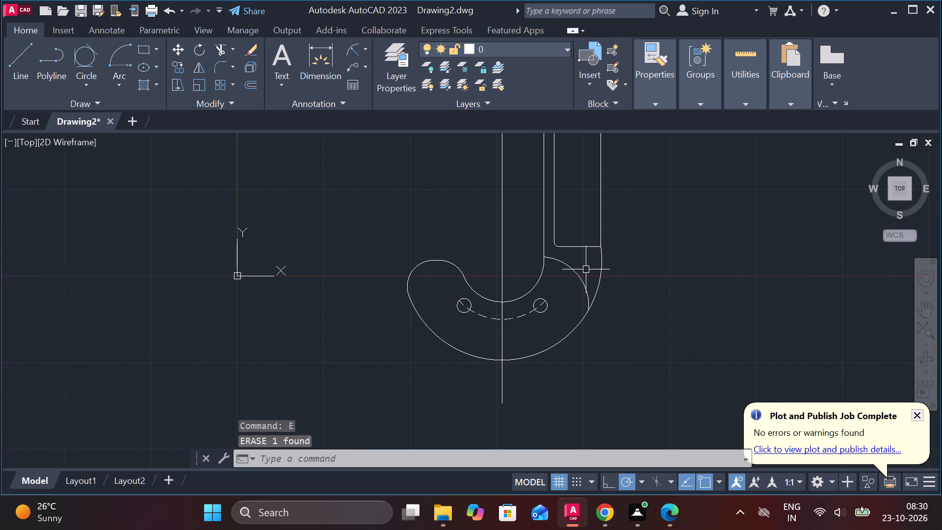
{"action": "left_click", "coordinate": [578, 272]}
{"action": "left_click", "coordinate": [665, 99]}
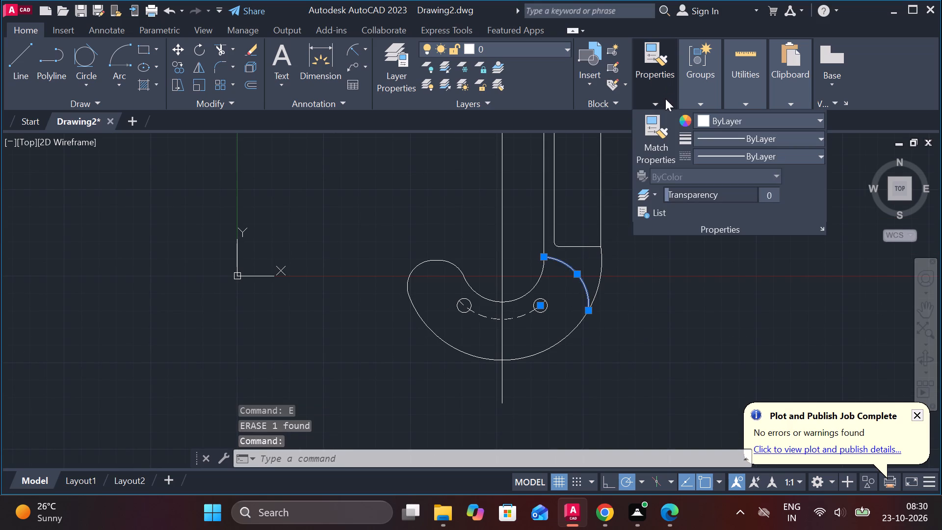
{"action": "left_click", "coordinate": [745, 152]}
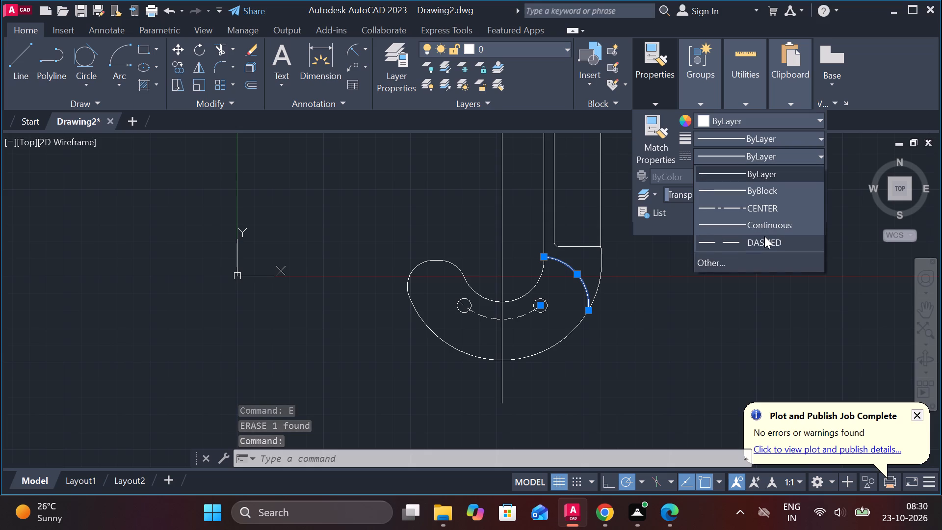
{"action": "left_click", "coordinate": [764, 236]}
{"action": "key", "text": "Escape"}
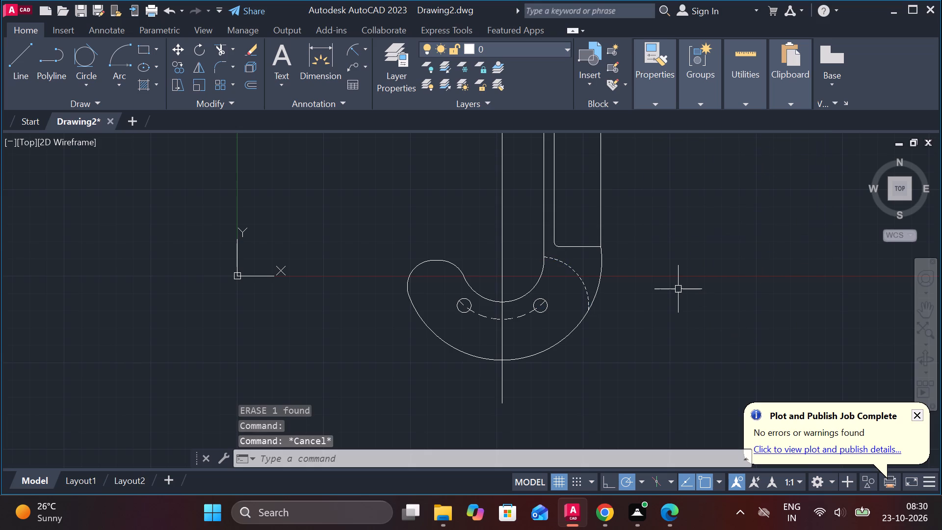
Add a linear dimension between the centres of the two small holes, placing it below them inside the hook.
{"action": "left_click", "coordinate": [366, 55]}
{"action": "left_click", "coordinate": [370, 71]}
{"action": "middle_click_drag", "start_coordinate": [369, 307], "coordinate": [349, 265]}
{"action": "scroll", "coordinate": [429, 334], "scroll_direction": "up", "scroll_amount": 1}
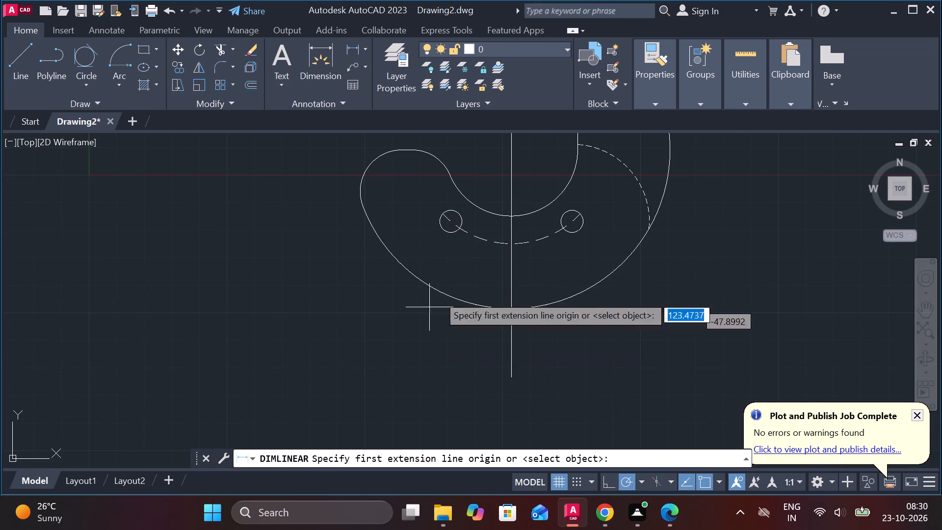
{"action": "left_click", "coordinate": [445, 220]}
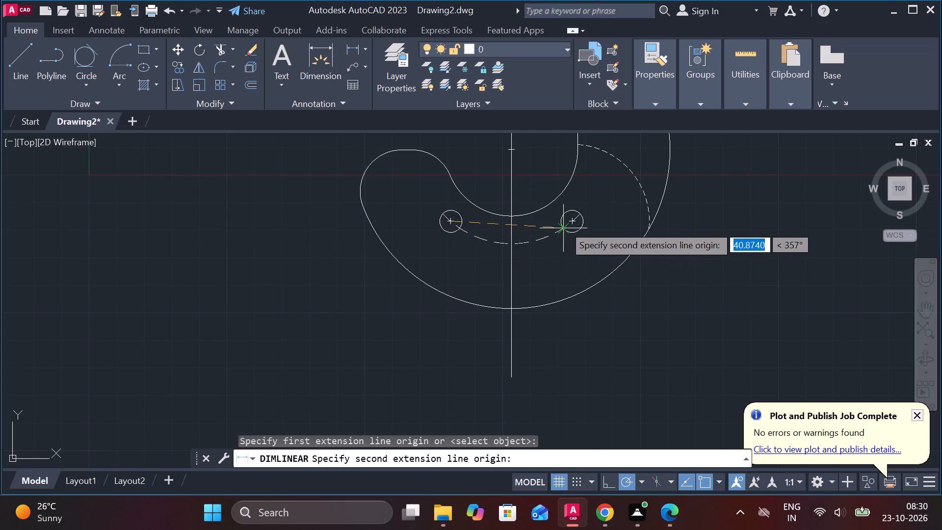
{"action": "left_click", "coordinate": [575, 220]}
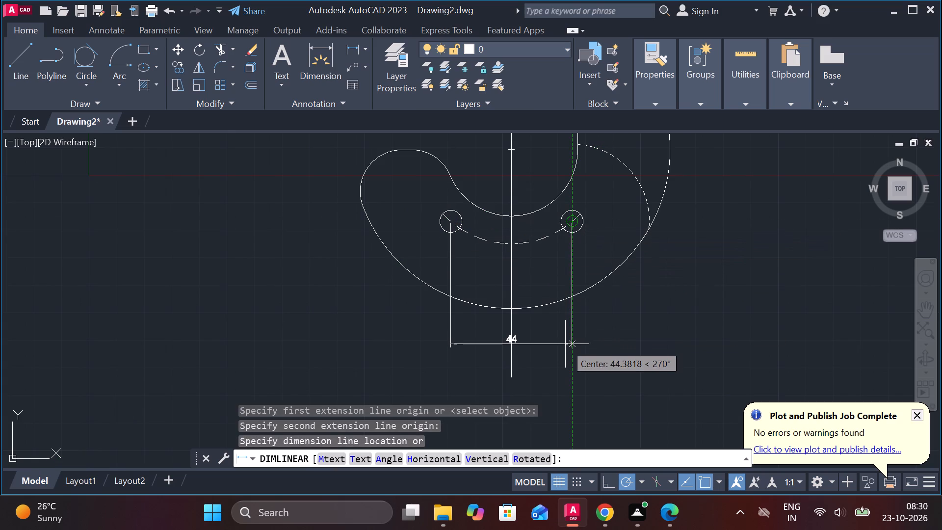
{"action": "left_click", "coordinate": [559, 279]}
{"action": "key", "text": "Escape"}
Change the linetype of the vertical centre line through the hook to CENTER.
{"action": "left_click", "coordinate": [511, 167]}
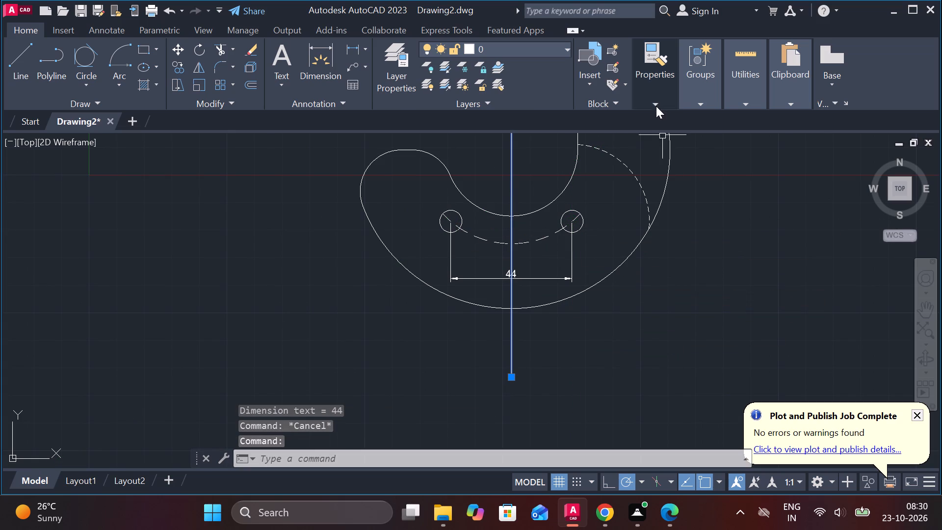
{"action": "left_click", "coordinate": [653, 104]}
{"action": "left_click", "coordinate": [742, 150]}
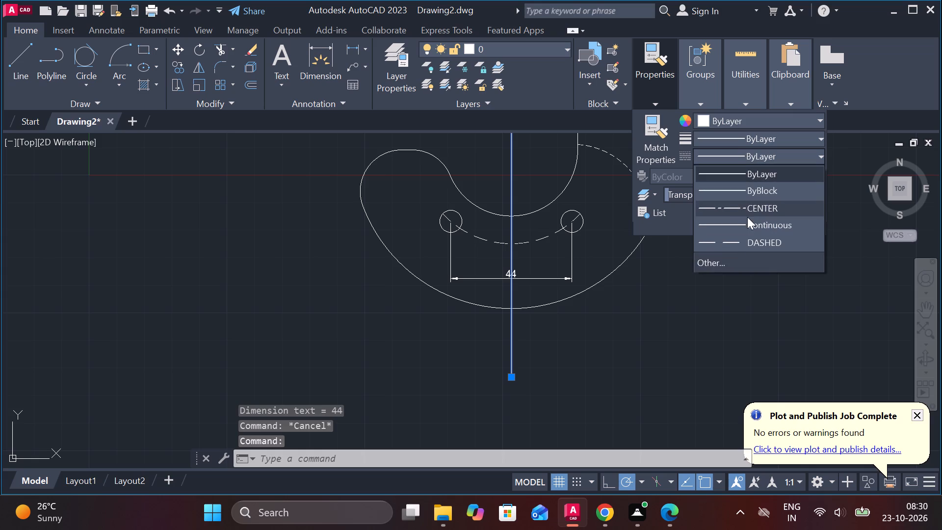
{"action": "left_click", "coordinate": [727, 211]}
{"action": "key", "text": "Escape"}
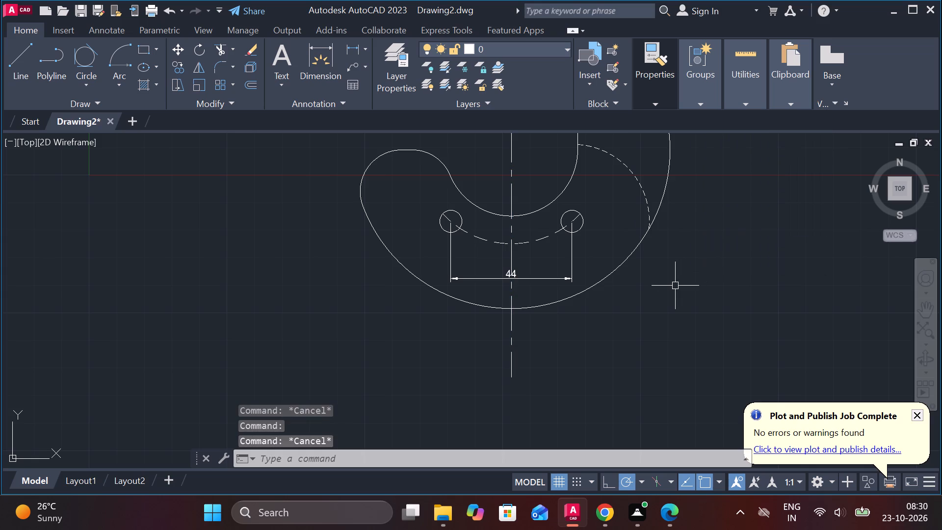
Modify the ISO-25 dimension style, setting its arrow size to 4.
{"action": "scroll", "coordinate": [675, 286], "scroll_direction": "down", "scroll_amount": 2}
{"action": "middle_click_drag", "start_coordinate": [707, 289], "coordinate": [584, 367]}
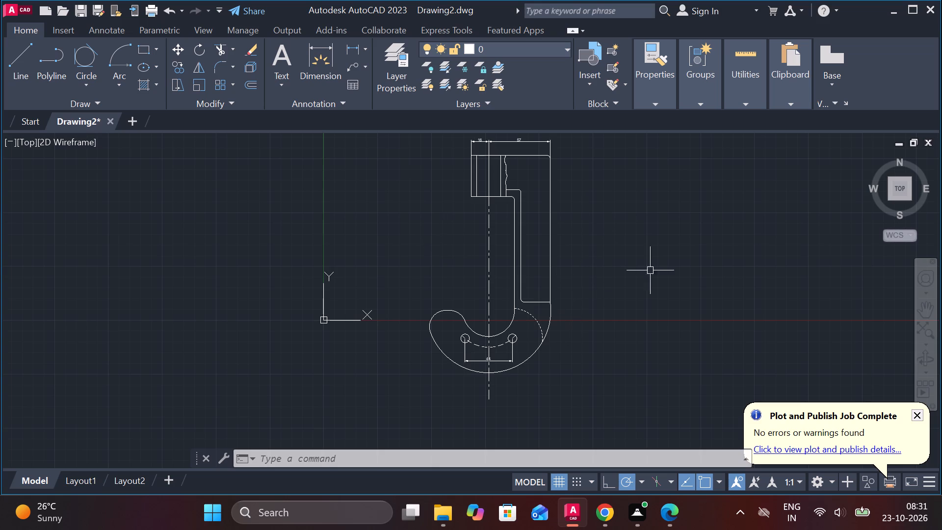
{"action": "middle_click_drag", "start_coordinate": [659, 247], "coordinate": [649, 278]}
{"action": "key", "text": "Escape"}
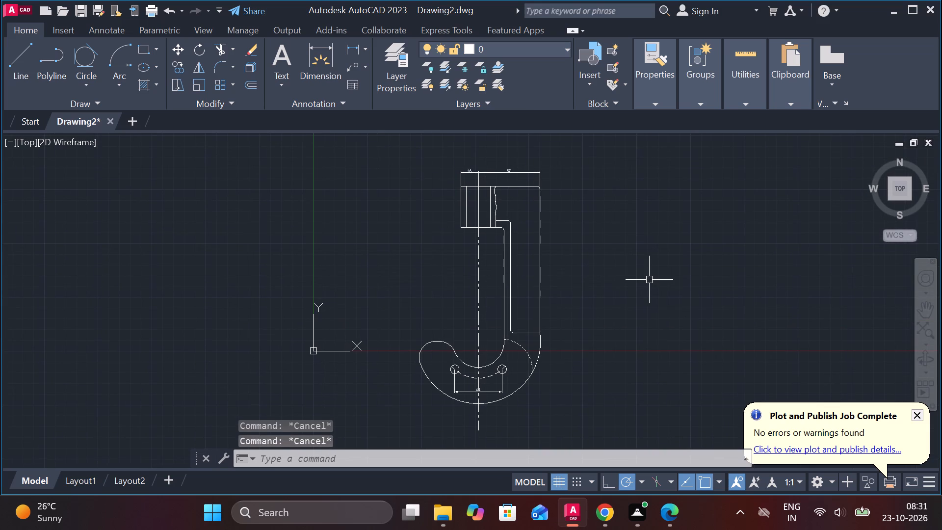
{"action": "key", "text": "d"}
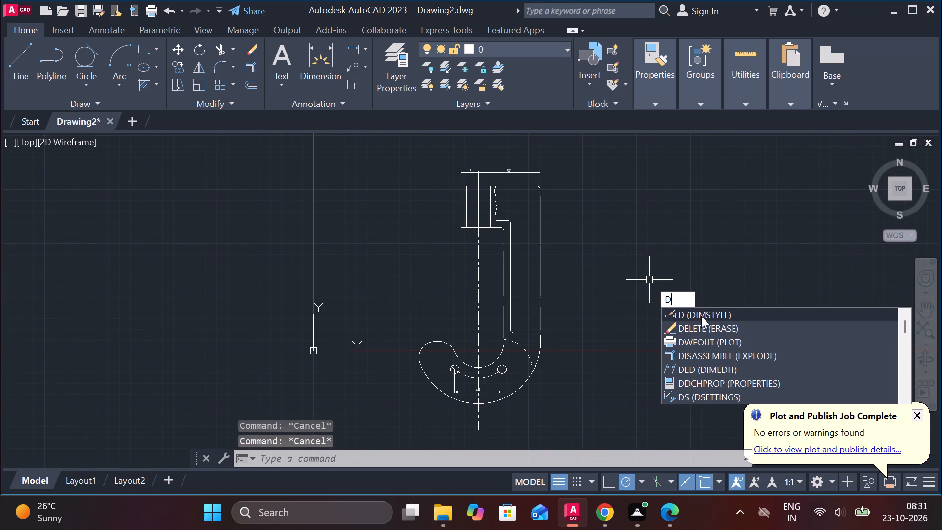
{"action": "key", "text": "backslash"}
{"action": "key", "text": "Return"}
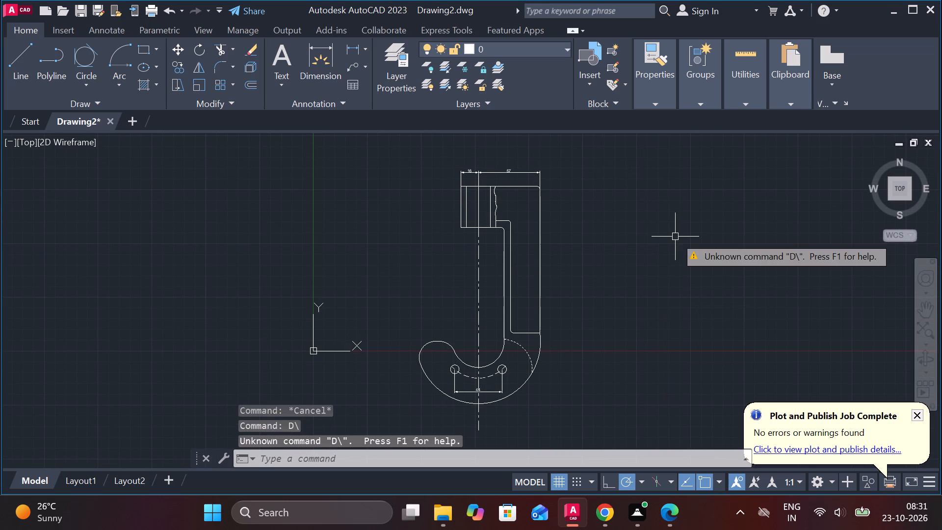
{"action": "key", "text": "Escape"}
{"action": "type", "text": "d"}
{"action": "key", "text": "space"}
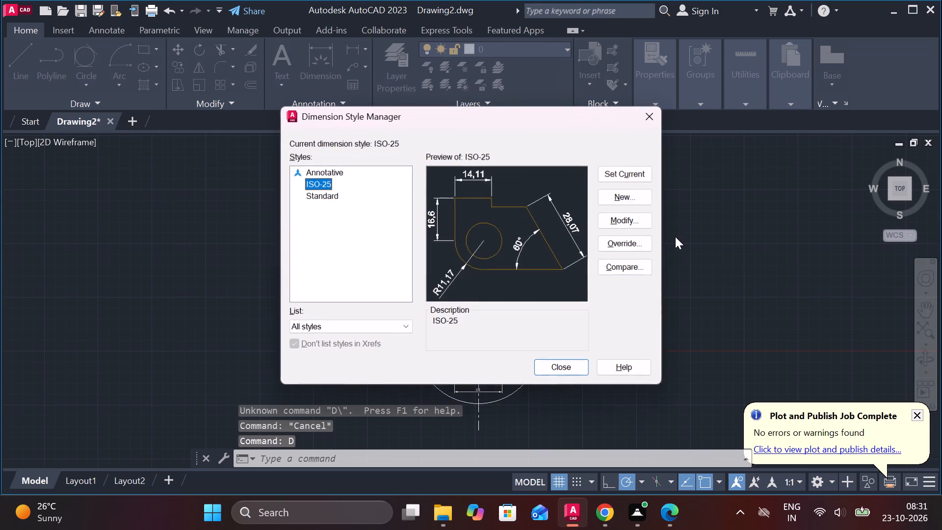
{"action": "left_click", "coordinate": [631, 221]}
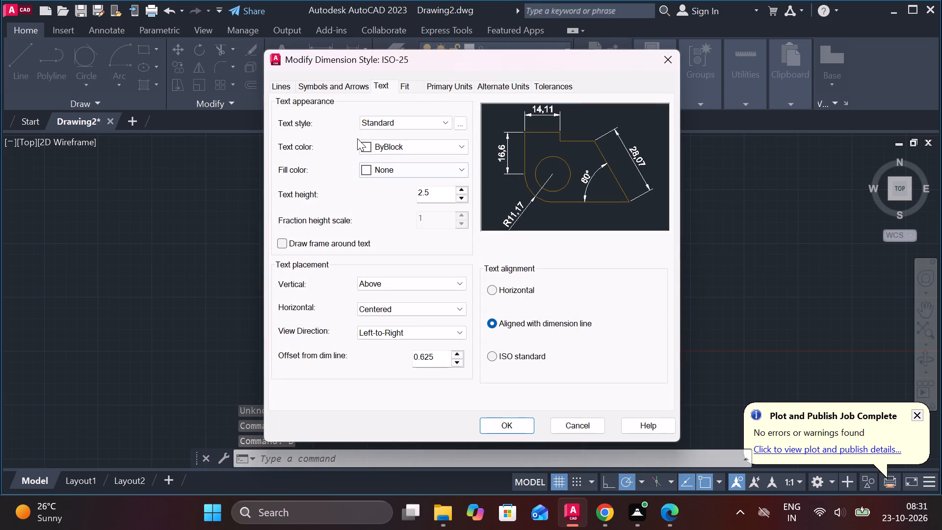
{"action": "left_click", "coordinate": [345, 88]}
{"action": "left_click", "coordinate": [291, 238]}
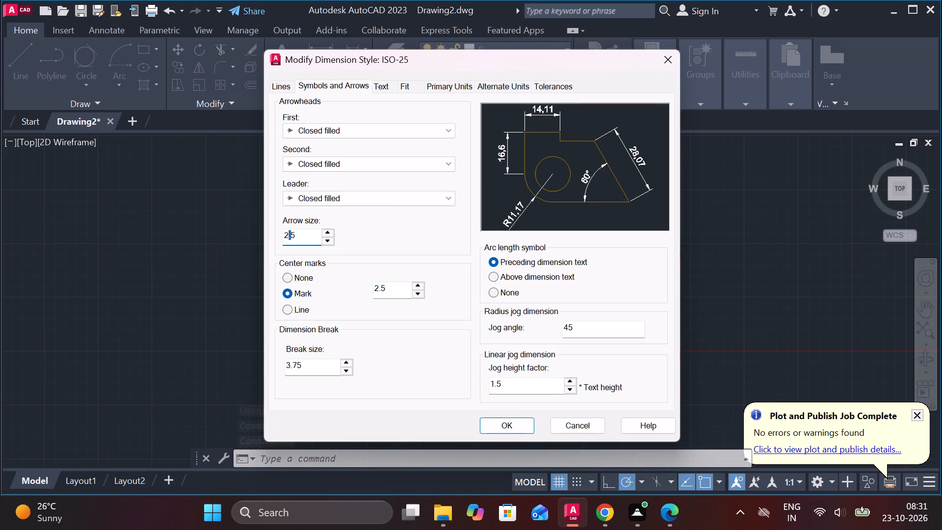
{"action": "left_click", "coordinate": [292, 238]}
{"action": "left_click_drag", "start_coordinate": [297, 235], "coordinate": [273, 236]}
{"action": "key", "text": "4"}
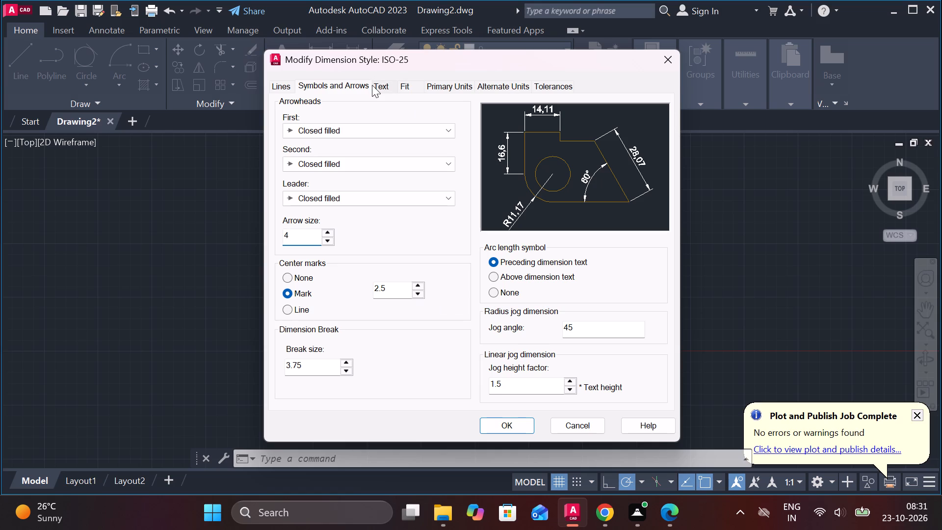
Set the ISO-25 text height to 6 with ISO standard text alignment, apply the changes and make the style current.
{"action": "left_click", "coordinate": [375, 85]}
{"action": "left_click_drag", "start_coordinate": [431, 191], "coordinate": [402, 195]}
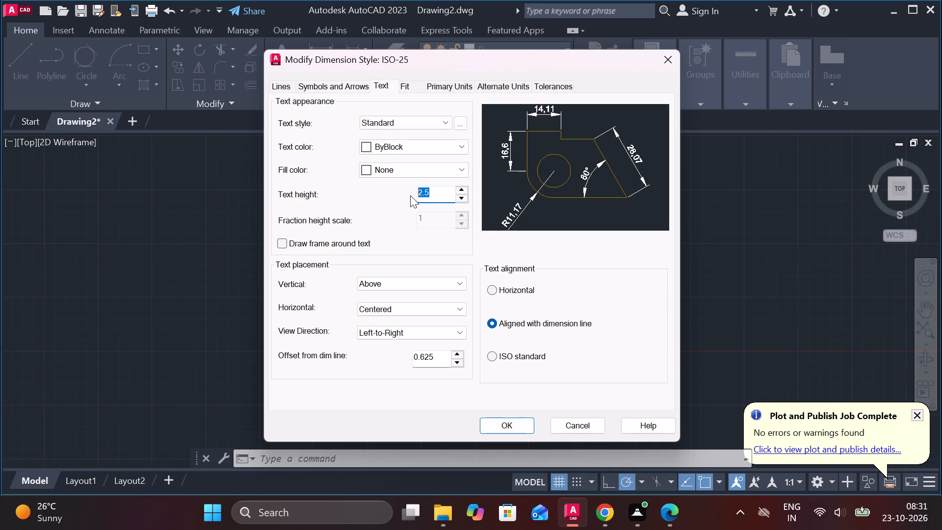
{"action": "key", "text": "6"}
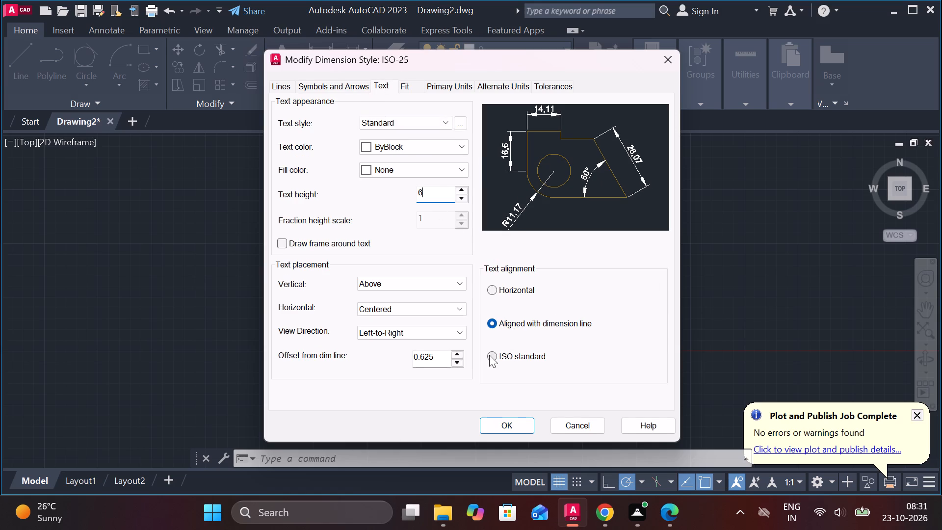
{"action": "left_click", "coordinate": [489, 355]}
{"action": "left_click", "coordinate": [494, 431]}
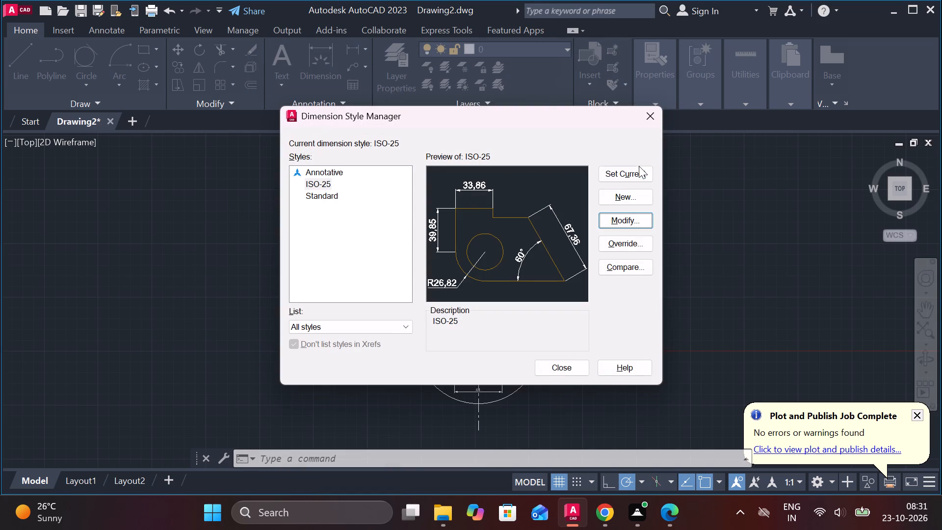
{"action": "left_click", "coordinate": [631, 174]}
{"action": "left_click", "coordinate": [570, 362]}
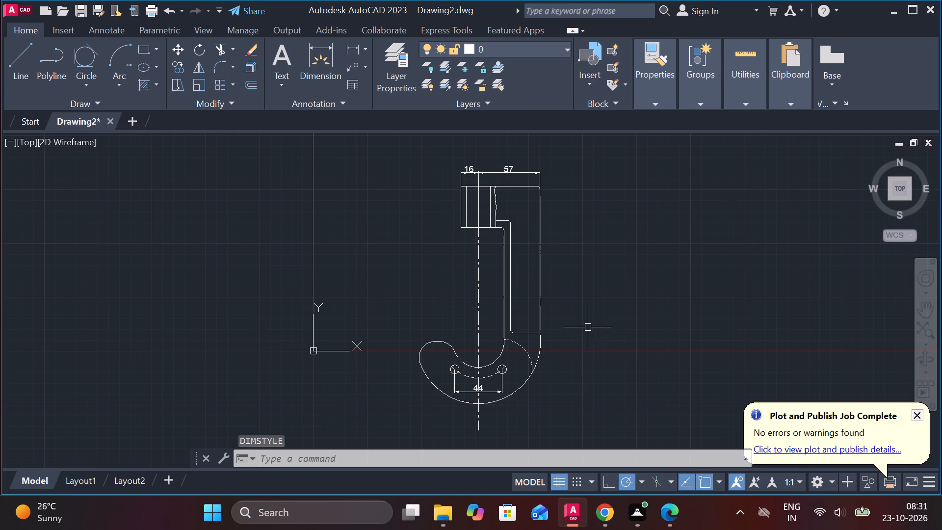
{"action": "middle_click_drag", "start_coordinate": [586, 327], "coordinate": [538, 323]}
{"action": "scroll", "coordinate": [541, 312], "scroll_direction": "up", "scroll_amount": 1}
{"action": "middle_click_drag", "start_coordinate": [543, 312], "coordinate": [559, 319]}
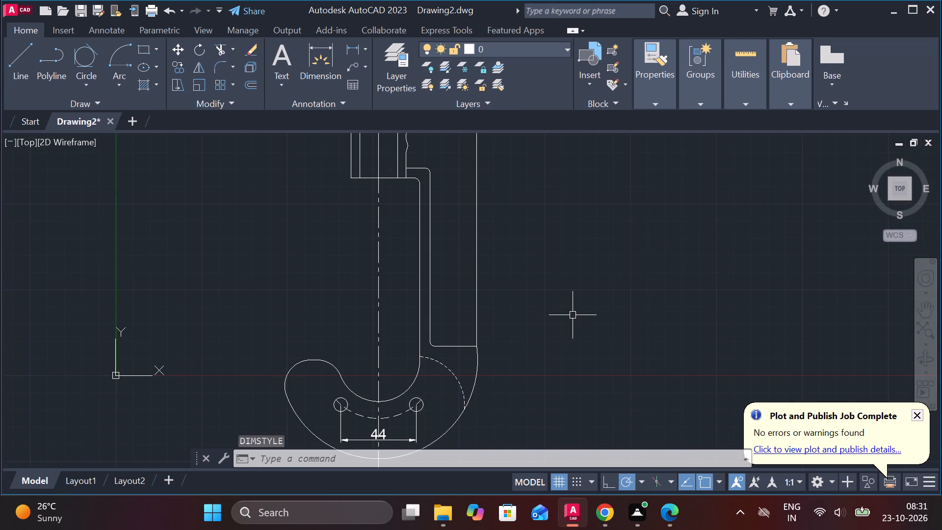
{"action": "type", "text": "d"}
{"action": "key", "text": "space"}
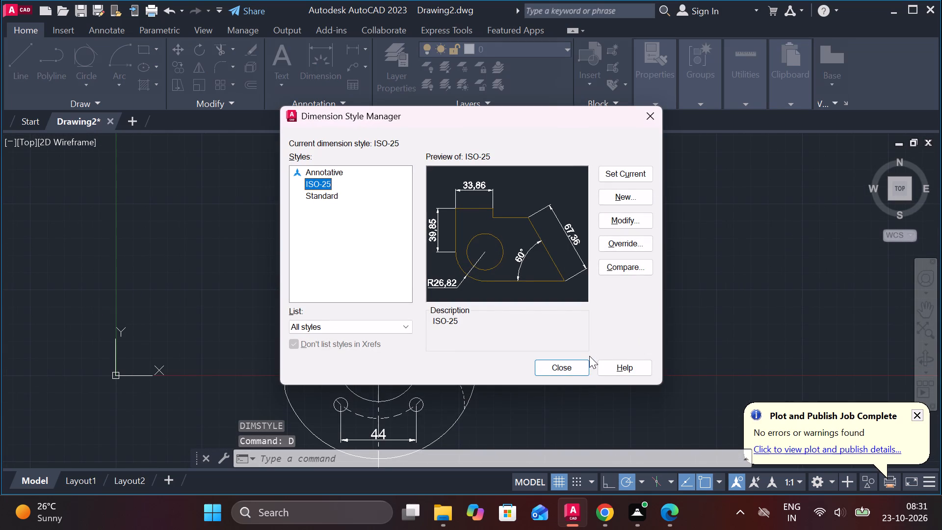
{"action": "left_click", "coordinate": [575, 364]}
Add a vertical linear dimension for the height of the upper block, placing it just outside the block's left edge.
{"action": "scroll", "coordinate": [528, 355], "scroll_direction": "down", "scroll_amount": 1}
{"action": "middle_click_drag", "start_coordinate": [525, 355], "coordinate": [542, 252]}
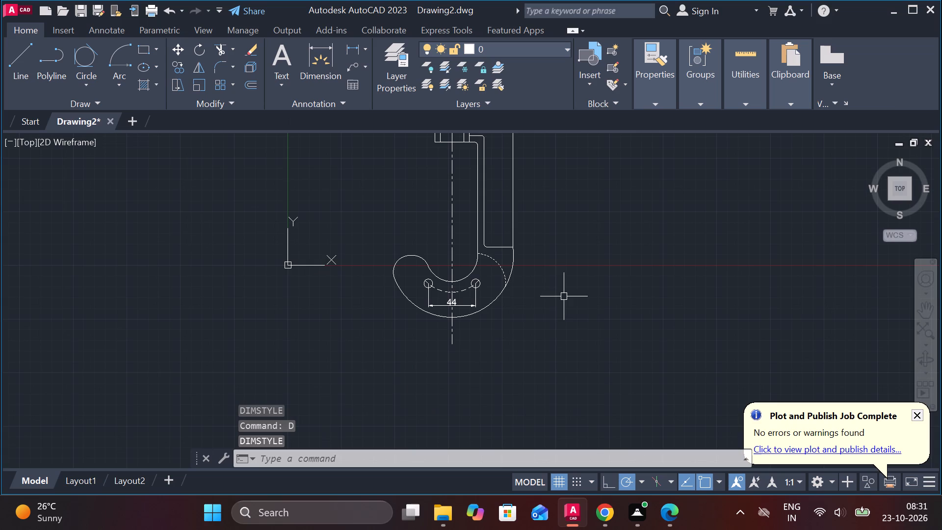
{"action": "scroll", "coordinate": [474, 333], "scroll_direction": "up", "scroll_amount": 1}
{"action": "middle_click_drag", "start_coordinate": [494, 337], "coordinate": [443, 464]}
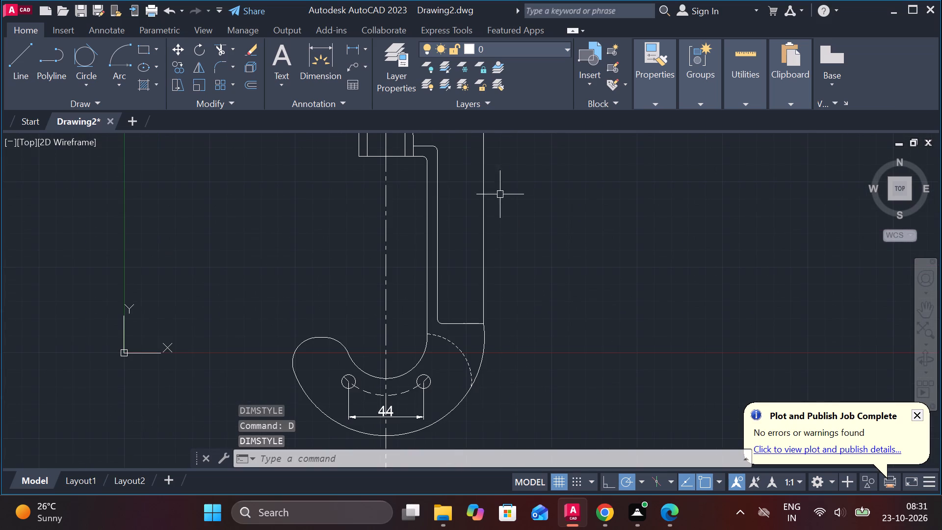
{"action": "middle_click_drag", "start_coordinate": [481, 201], "coordinate": [479, 301]}
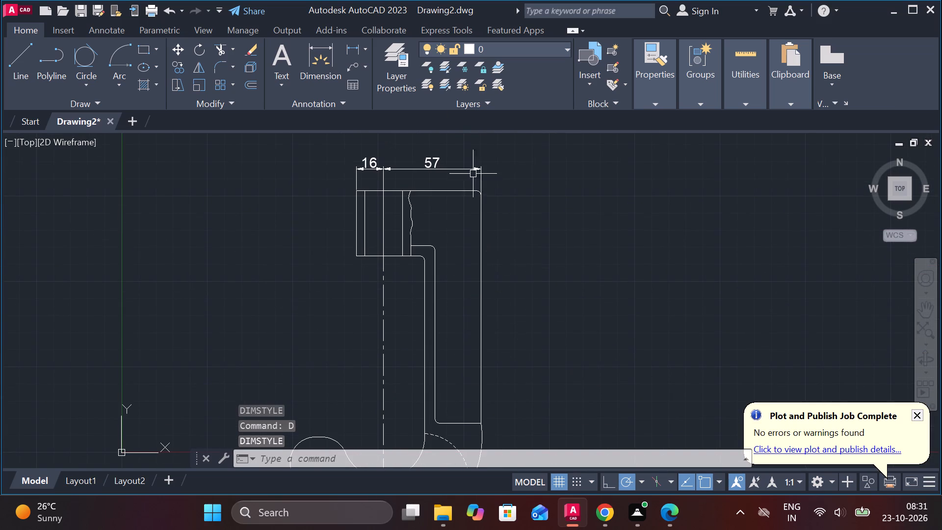
{"action": "left_click", "coordinate": [356, 47]}
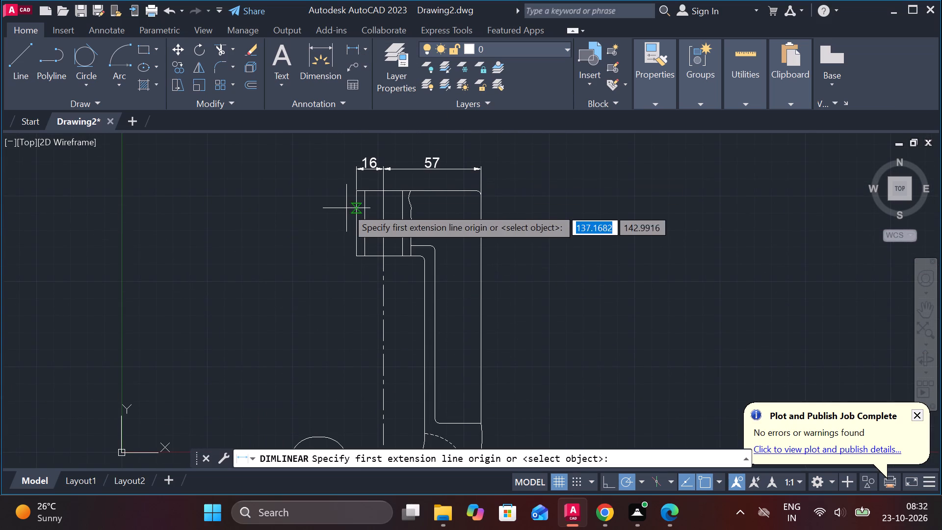
{"action": "left_click", "coordinate": [347, 195]}
{"action": "left_click", "coordinate": [356, 263]}
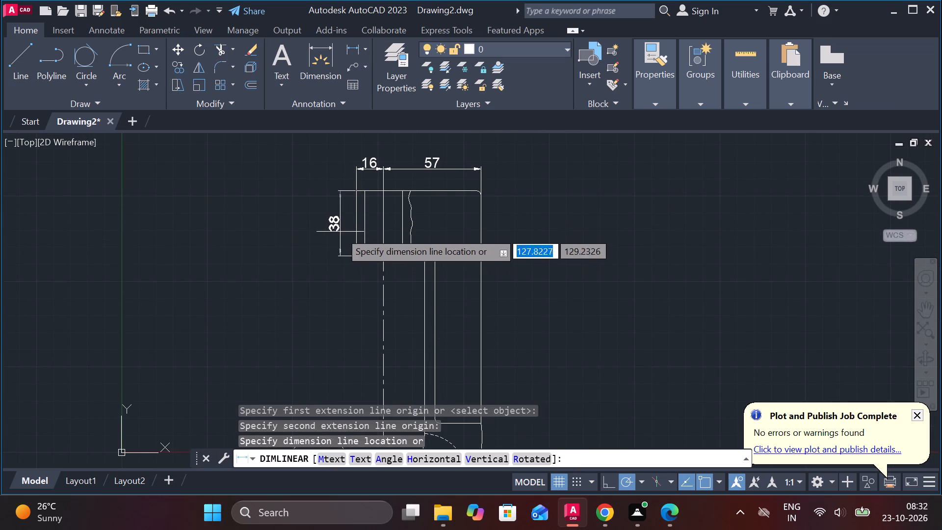
{"action": "left_click", "coordinate": [336, 227]}
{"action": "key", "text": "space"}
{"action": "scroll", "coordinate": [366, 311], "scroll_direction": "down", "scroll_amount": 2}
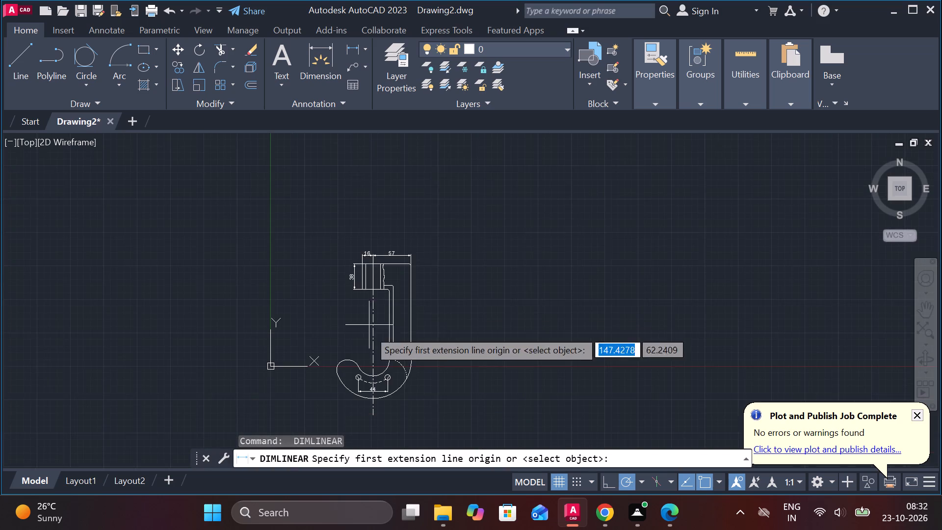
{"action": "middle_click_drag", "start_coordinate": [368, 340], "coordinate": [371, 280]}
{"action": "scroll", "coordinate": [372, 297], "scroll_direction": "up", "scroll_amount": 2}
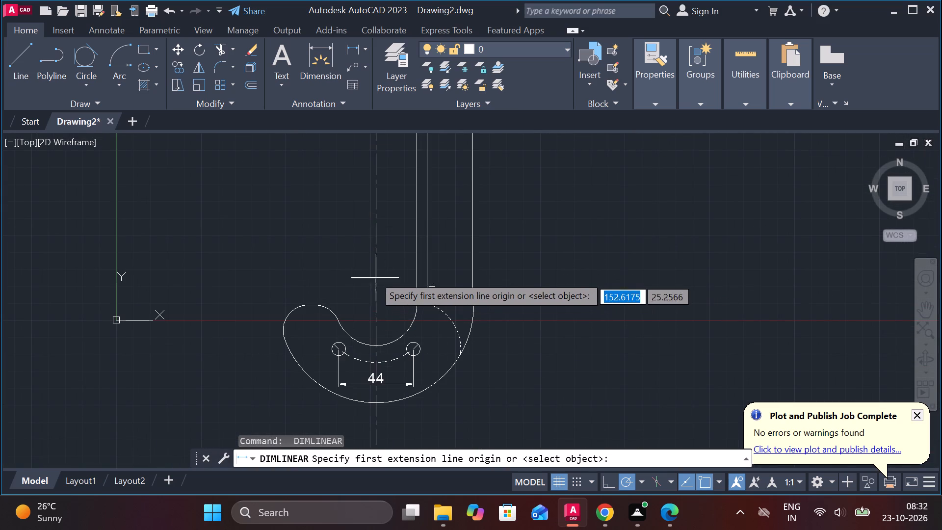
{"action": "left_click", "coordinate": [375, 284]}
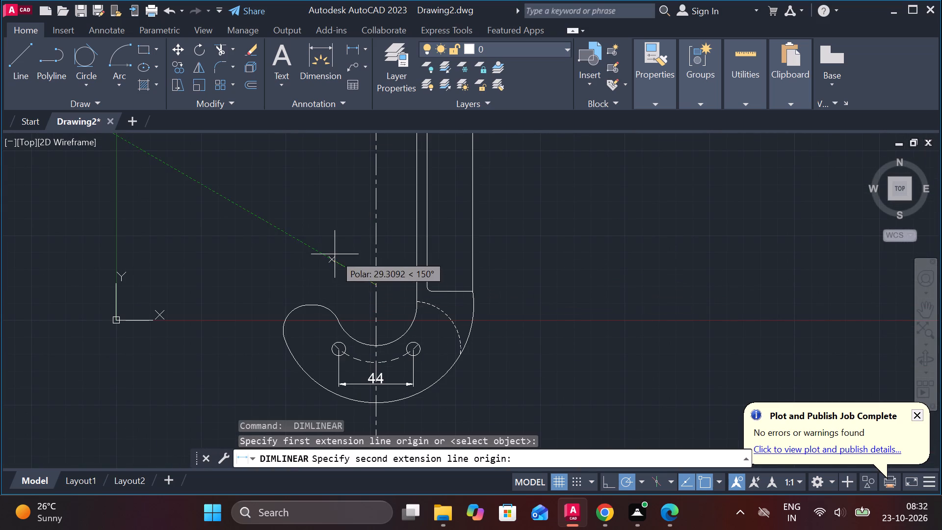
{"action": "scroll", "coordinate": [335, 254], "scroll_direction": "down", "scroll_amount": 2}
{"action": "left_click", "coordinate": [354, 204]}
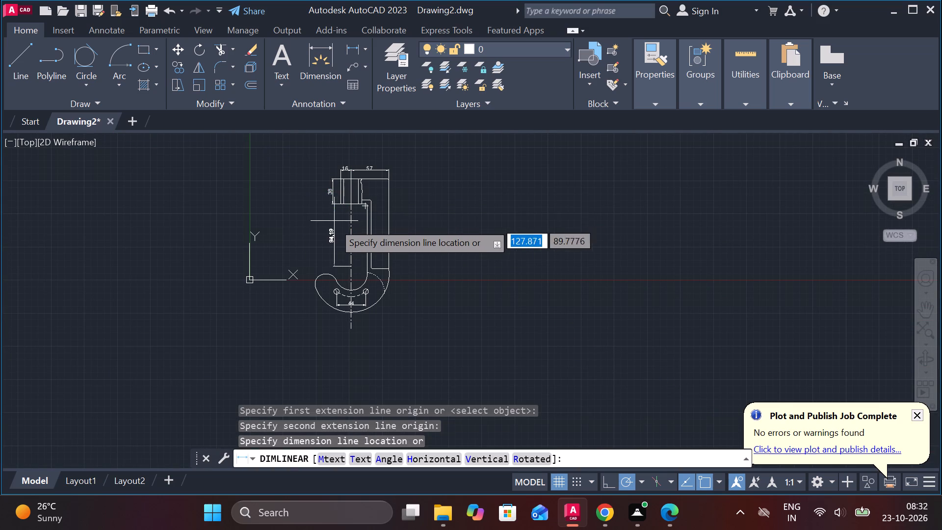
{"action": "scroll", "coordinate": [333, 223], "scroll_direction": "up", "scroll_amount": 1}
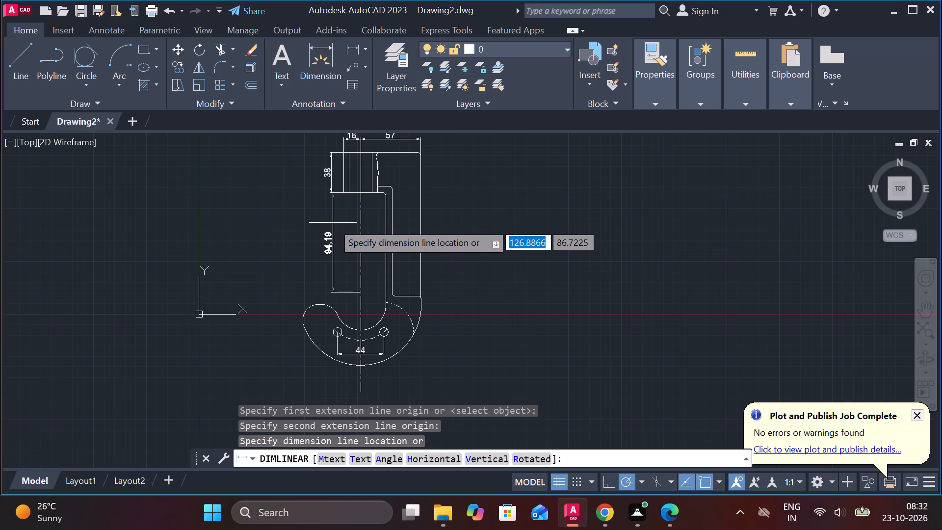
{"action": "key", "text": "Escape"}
Add a radius dimension to the hook's inner arc, placing its text inside the opening beside the centre line.
{"action": "scroll", "coordinate": [342, 191], "scroll_direction": "up", "scroll_amount": 2}
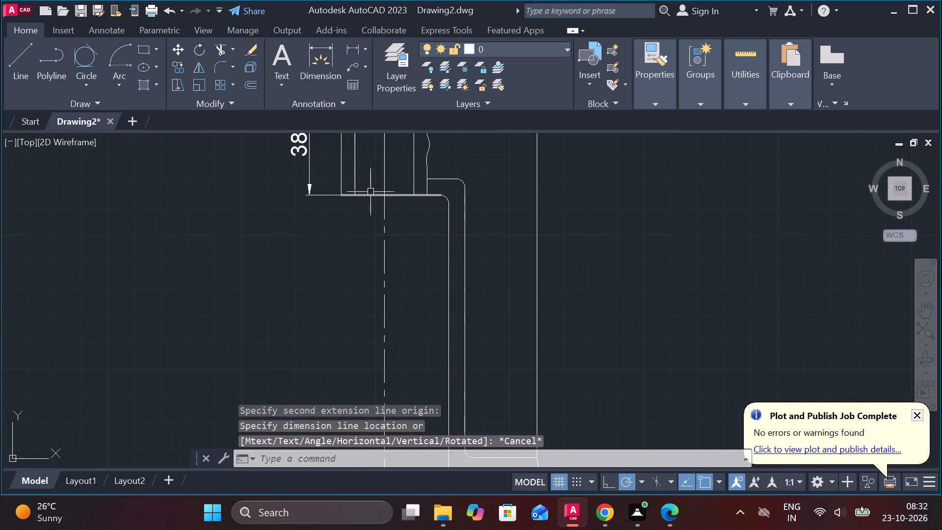
{"action": "middle_click_drag", "start_coordinate": [378, 297], "coordinate": [387, 151]}
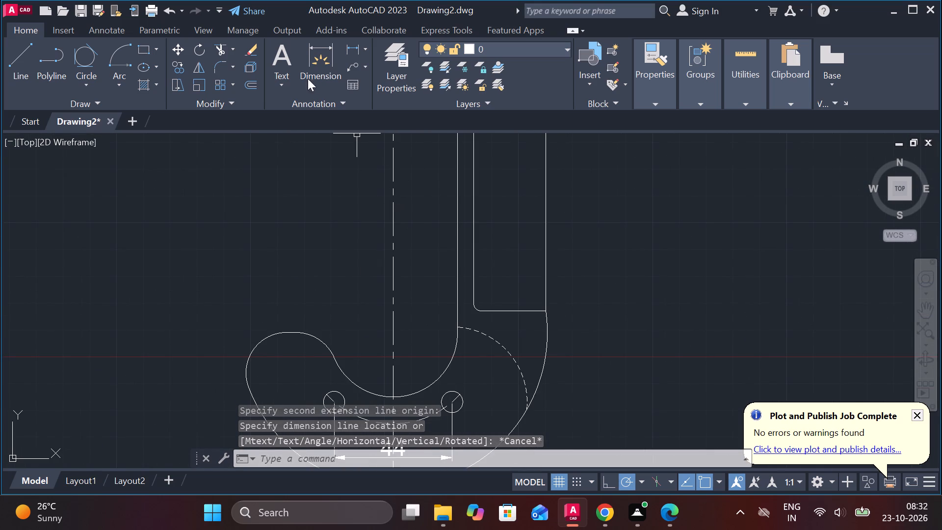
{"action": "left_click", "coordinate": [362, 48]}
{"action": "left_click", "coordinate": [368, 196]}
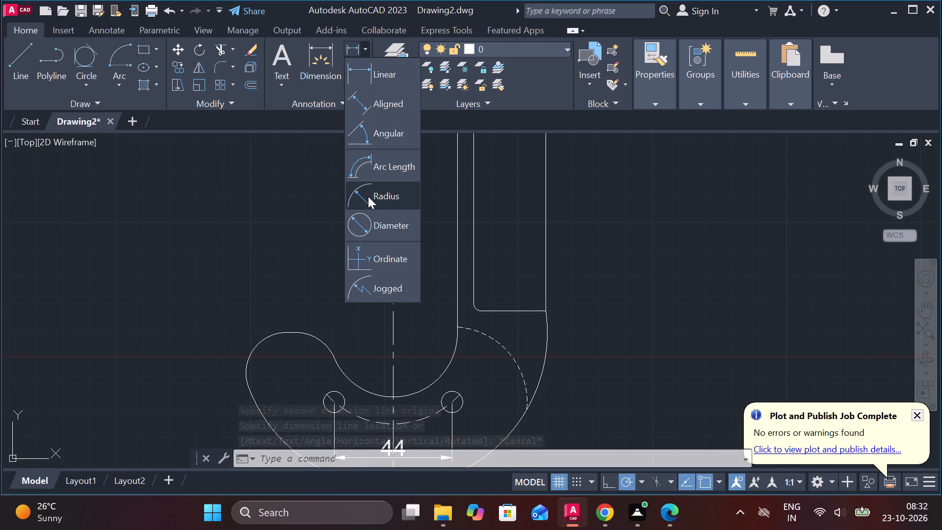
{"action": "left_click", "coordinate": [349, 384]}
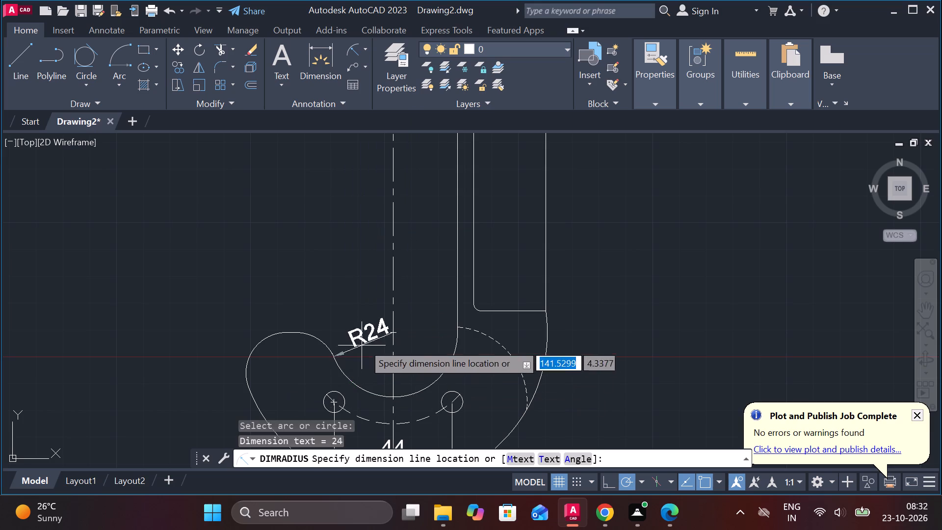
{"action": "left_click", "coordinate": [371, 364]}
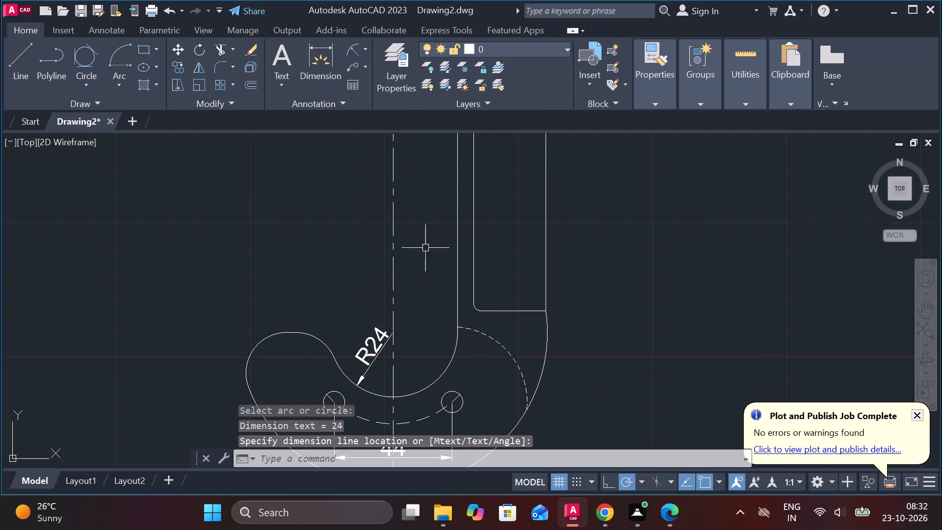
Add a vertical linear dimension from the hook's inner arc centre up to the upper block's bottom edge, placed outside the block's left side.
{"action": "left_click", "coordinate": [369, 47]}
{"action": "left_click", "coordinate": [386, 74]}
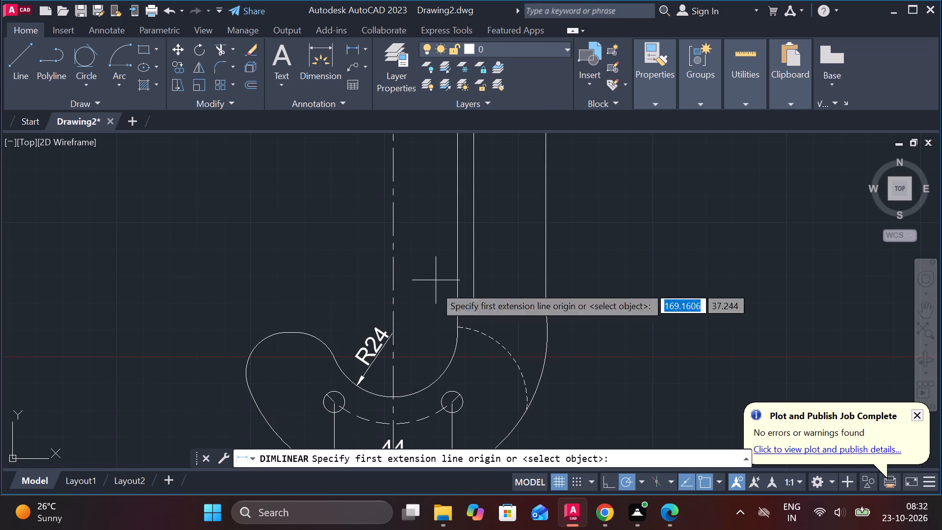
{"action": "left_click", "coordinate": [396, 334]}
{"action": "scroll", "coordinate": [382, 252], "scroll_direction": "down", "scroll_amount": 2}
{"action": "middle_click_drag", "start_coordinate": [381, 183], "coordinate": [402, 316]}
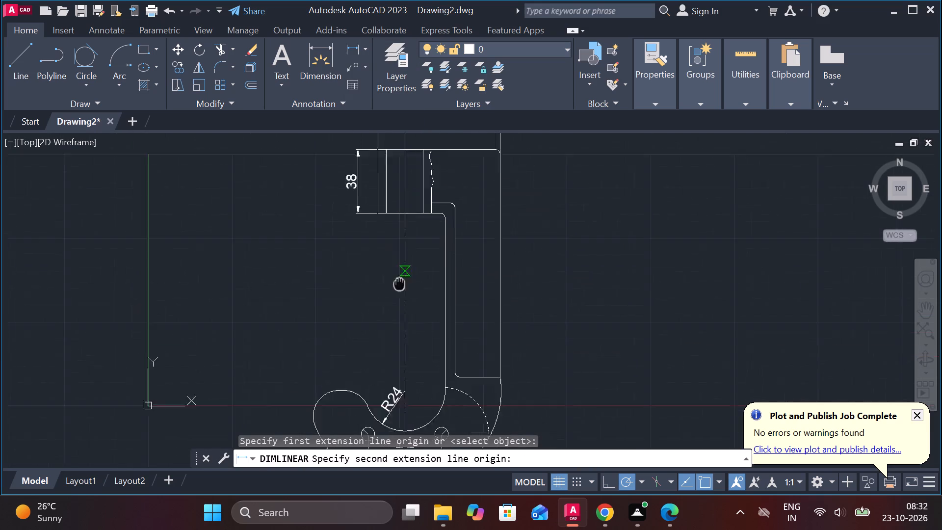
{"action": "middle_click_drag", "start_coordinate": [402, 316], "coordinate": [403, 327]}
{"action": "left_click", "coordinate": [412, 270]}
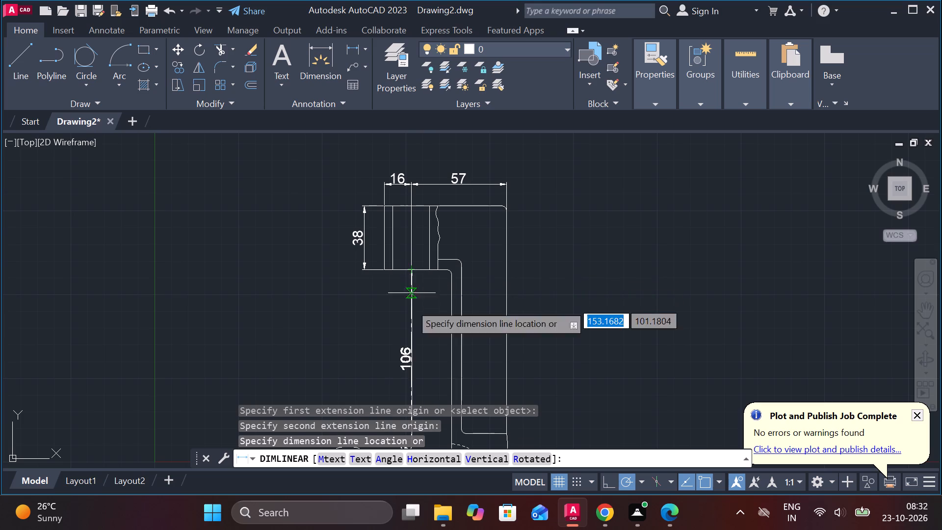
{"action": "left_click", "coordinate": [359, 270]}
Stretch the new vertical dimension so its dimension line aligns with the block height dimension above it.
{"action": "left_click", "coordinate": [366, 288]}
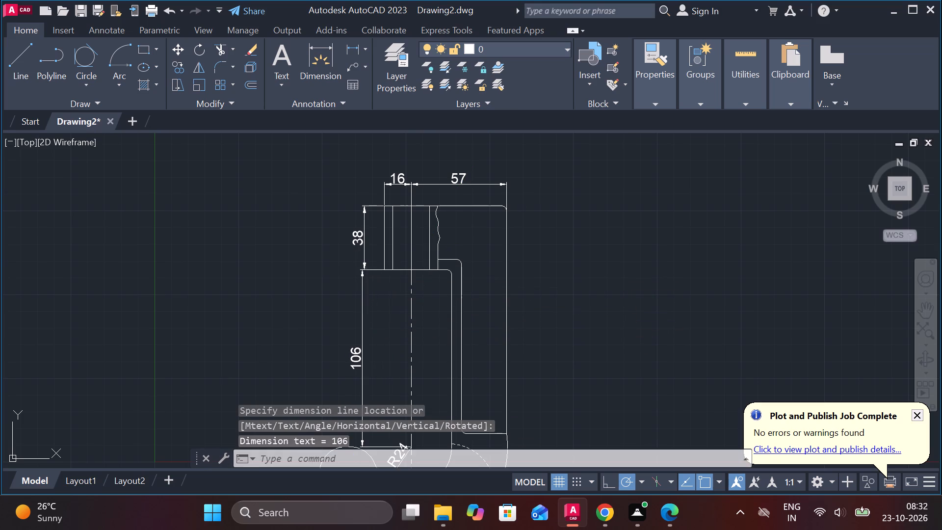
{"action": "scroll", "coordinate": [364, 286], "scroll_direction": "up", "scroll_amount": 3}
{"action": "left_click", "coordinate": [350, 216]}
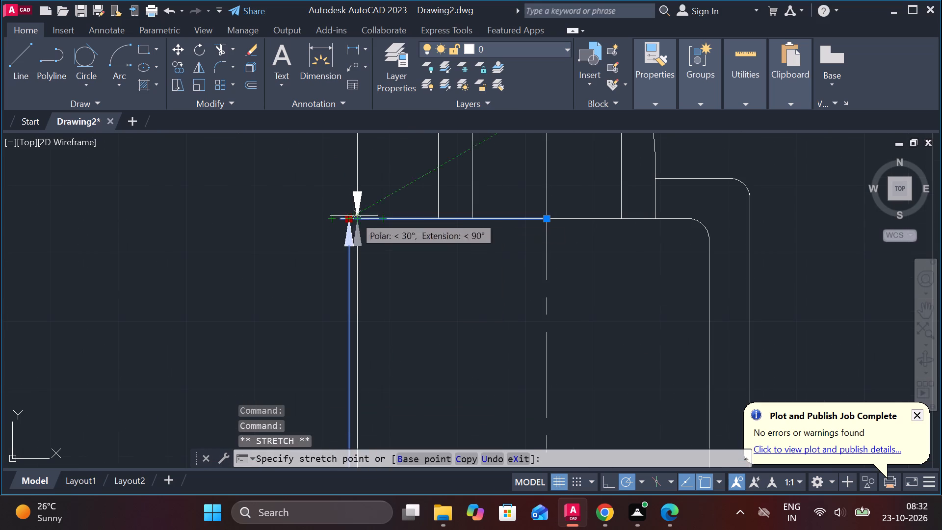
{"action": "left_click", "coordinate": [361, 216]}
{"action": "scroll", "coordinate": [390, 217], "scroll_direction": "down", "scroll_amount": 4}
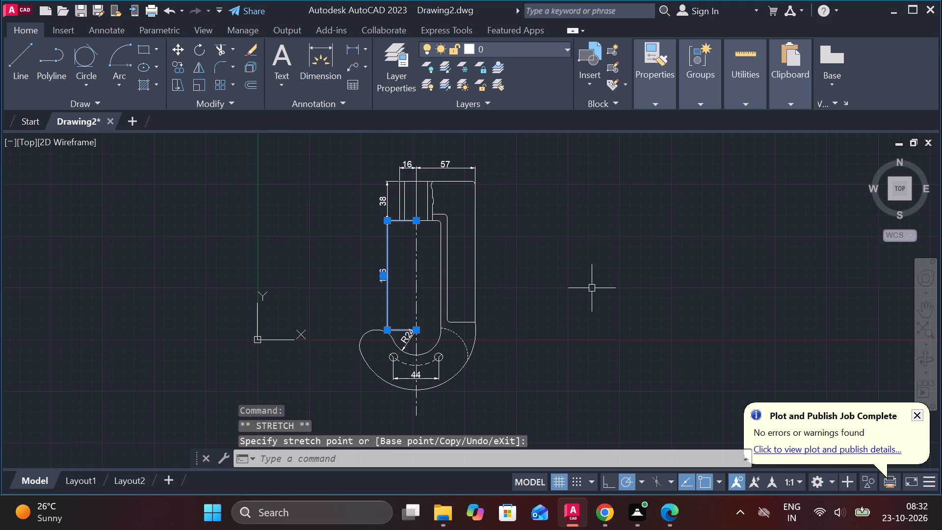
{"action": "key", "text": "Escape"}
{"action": "middle_click_drag", "start_coordinate": [591, 322], "coordinate": [566, 299]}
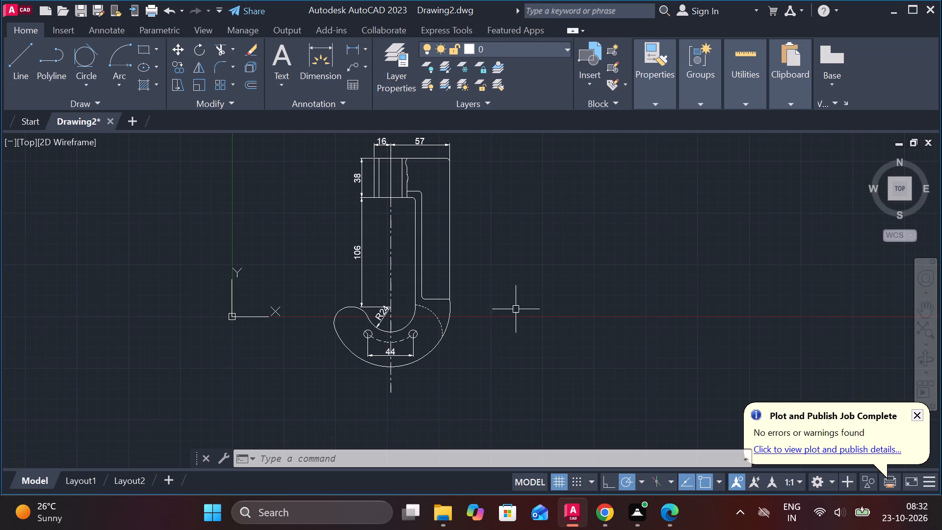
Add a horizontal linear dimension between the two inner vertical lines of the upper block, placed just below its bottom edge.
{"action": "left_click", "coordinate": [346, 46]}
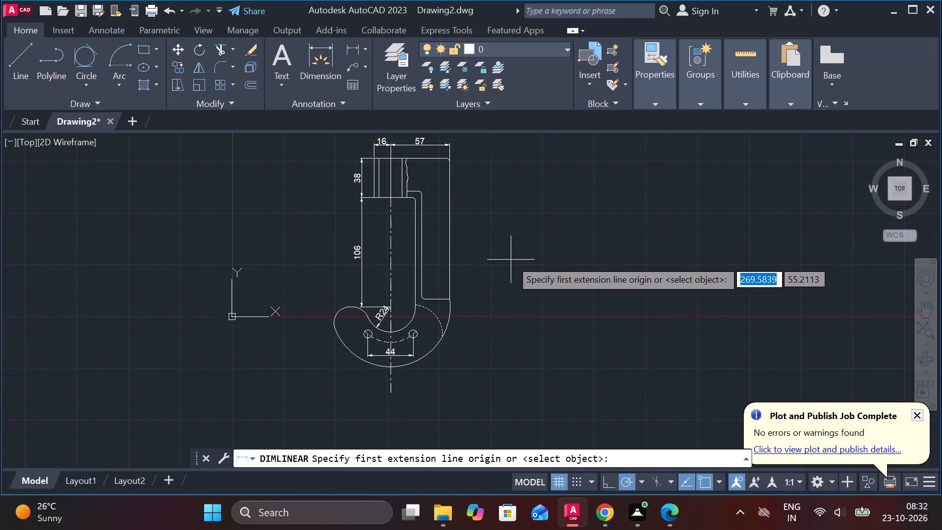
{"action": "scroll", "coordinate": [360, 194], "scroll_direction": "up", "scroll_amount": 2}
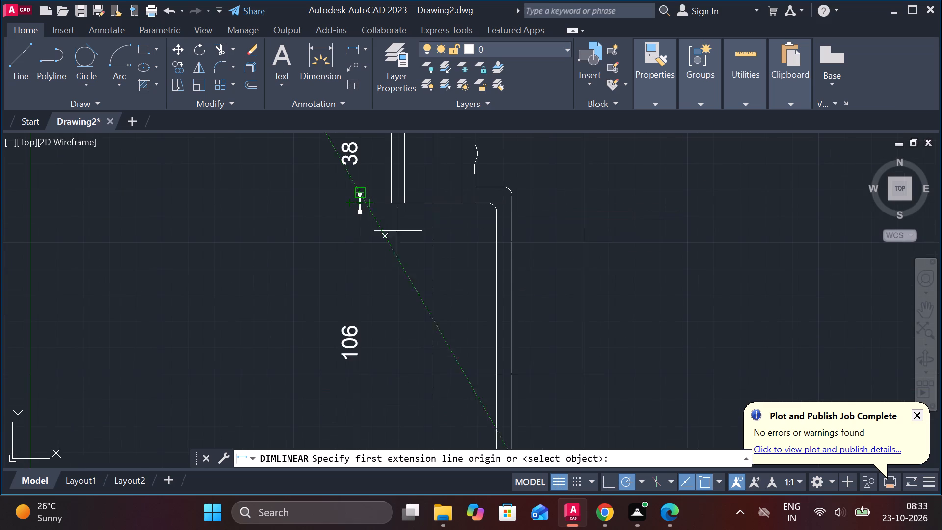
{"action": "left_click", "coordinate": [411, 211]}
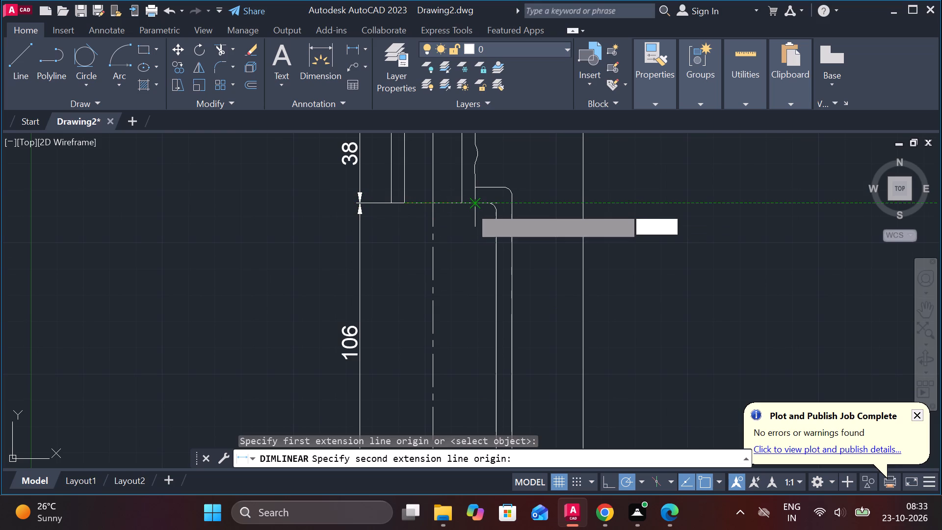
{"action": "left_click", "coordinate": [465, 207]}
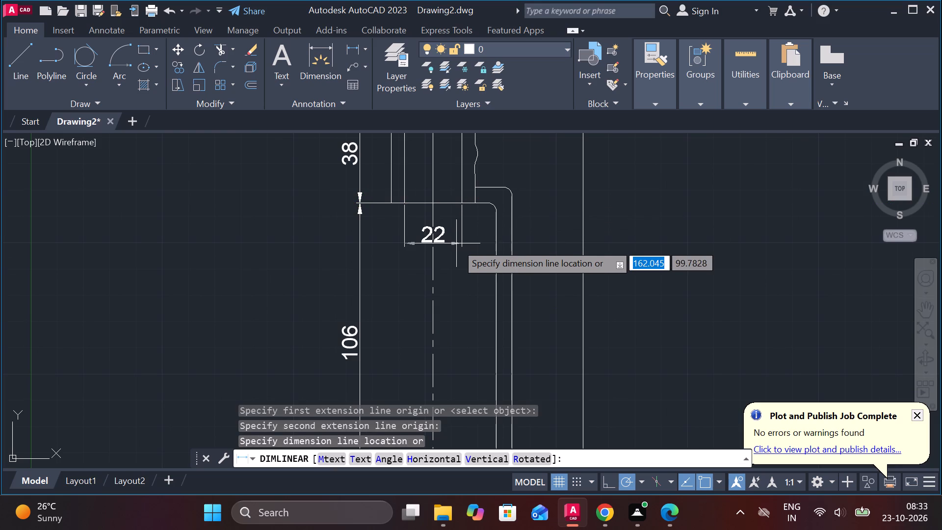
{"action": "left_click", "coordinate": [448, 235]}
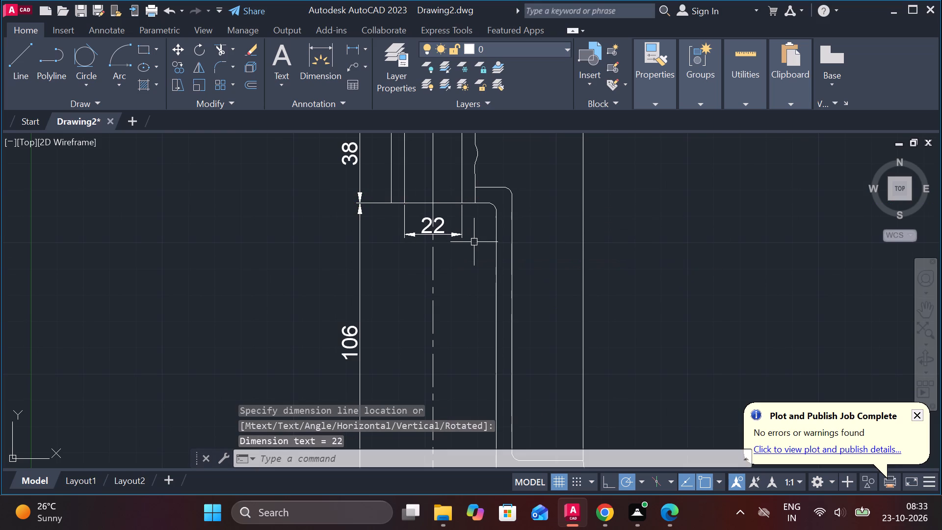
Add a horizontal linear dimension from the wavy break line to the upper block's left edge, placed between the top edge and existing dimensions.
{"action": "middle_click_drag", "start_coordinate": [474, 242], "coordinate": [454, 369]}
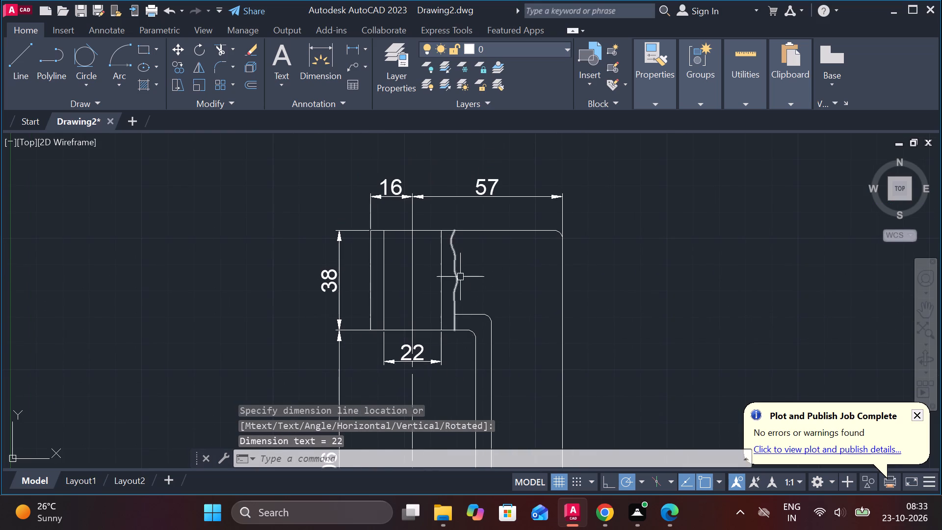
{"action": "scroll", "coordinate": [456, 270], "scroll_direction": "up", "scroll_amount": 2}
{"action": "middle_click_drag", "start_coordinate": [468, 272], "coordinate": [501, 341]}
{"action": "key", "text": "space"}
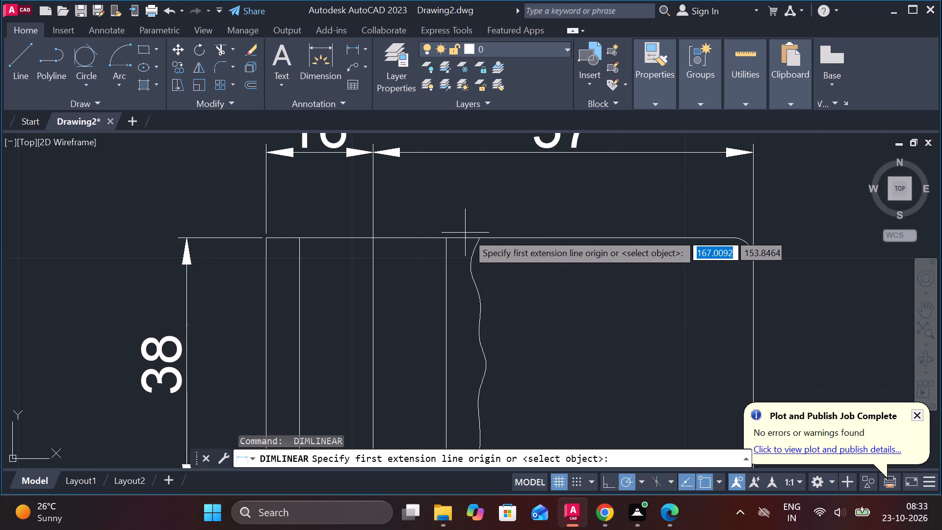
{"action": "left_click", "coordinate": [469, 234]}
{"action": "scroll", "coordinate": [469, 234], "scroll_direction": "down", "scroll_amount": 2}
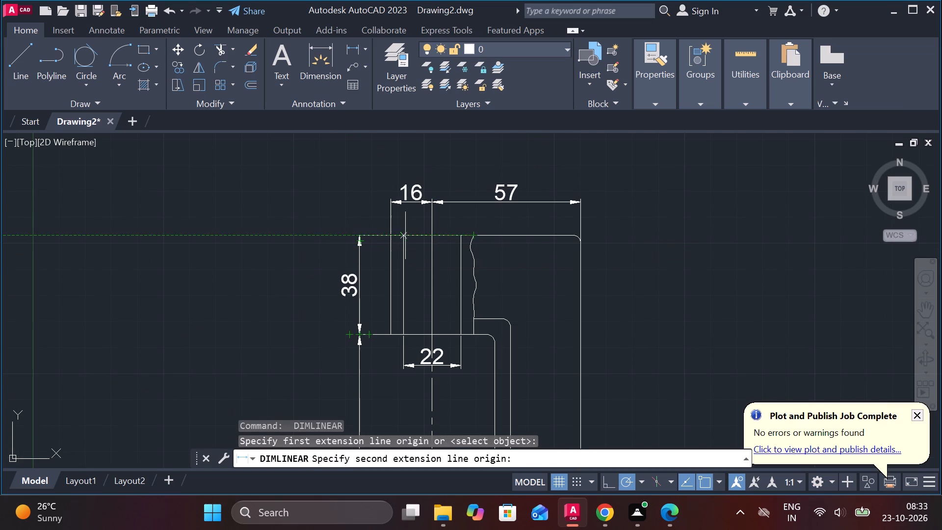
{"action": "left_click", "coordinate": [391, 236]}
{"action": "scroll", "coordinate": [445, 229], "scroll_direction": "up", "scroll_amount": 1}
{"action": "middle_click", "coordinate": [445, 229]}
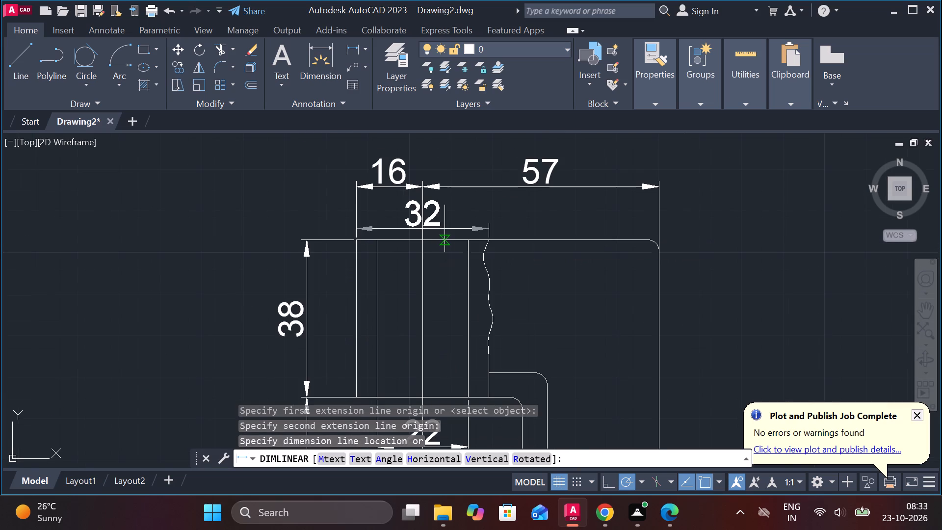
{"action": "scroll", "coordinate": [445, 229], "scroll_direction": "up", "scroll_amount": 1}
{"action": "left_click", "coordinate": [461, 227]}
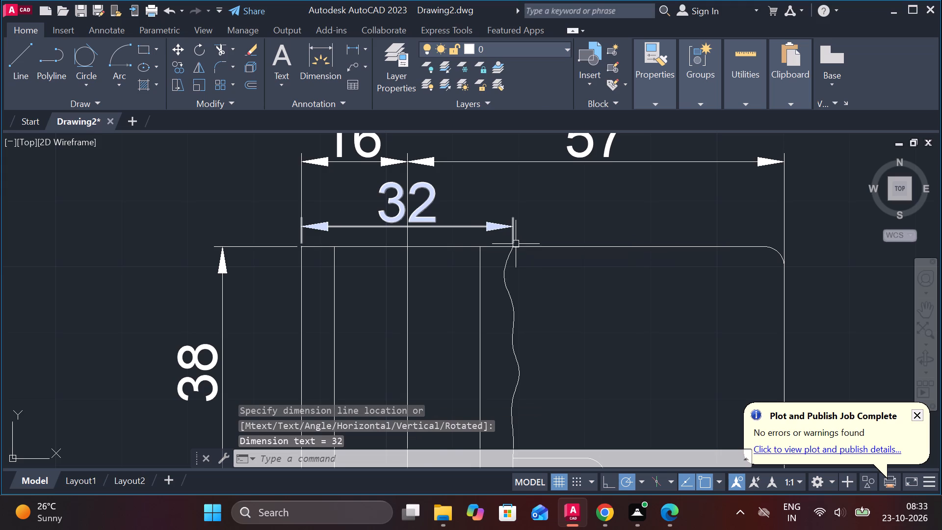
Add a radius dimension to the dashed arc on the hook's right side, placing its text inside the arc.
{"action": "scroll", "coordinate": [528, 291], "scroll_direction": "down", "scroll_amount": 1}
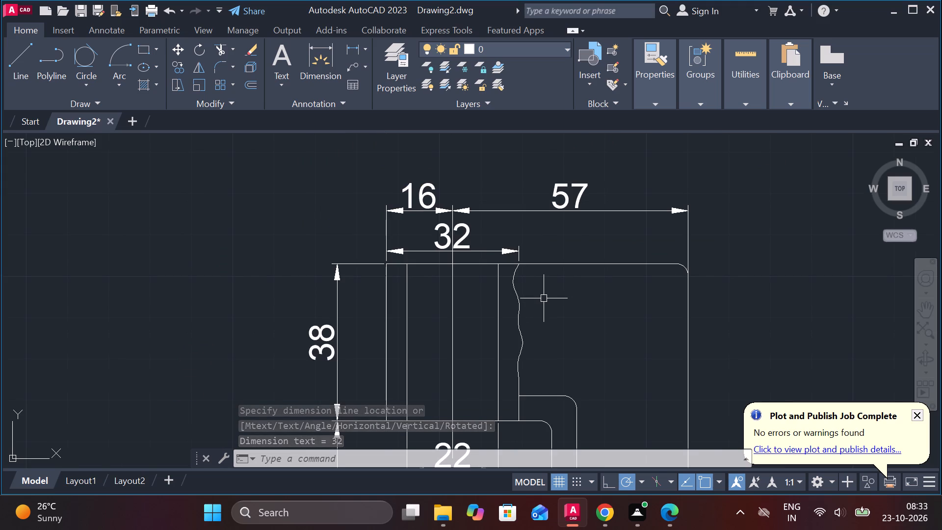
{"action": "scroll", "coordinate": [478, 318], "scroll_direction": "down", "scroll_amount": 1}
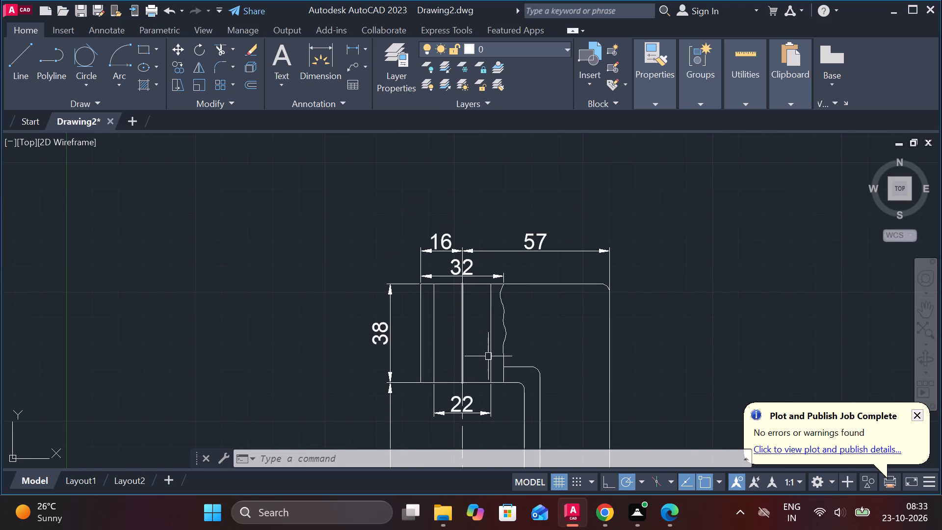
{"action": "middle_click_drag", "start_coordinate": [497, 357], "coordinate": [477, 288]}
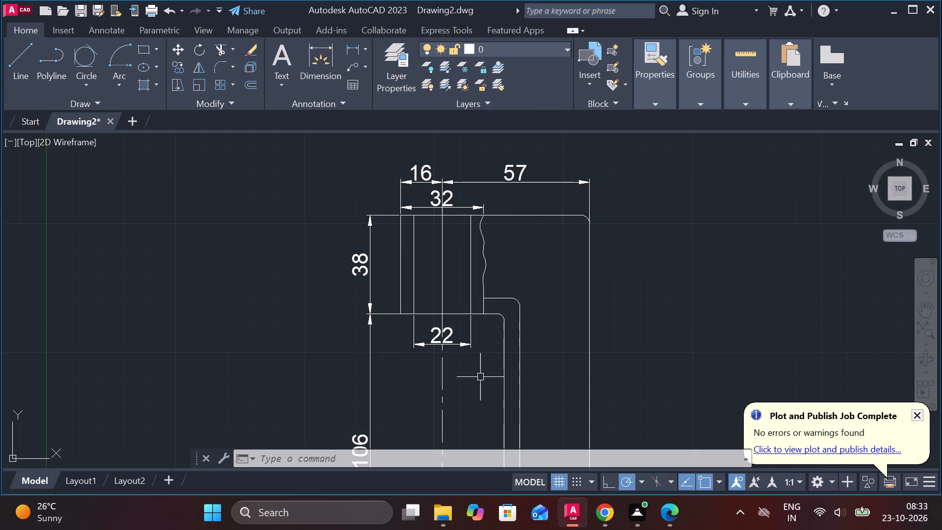
{"action": "middle_click_drag", "start_coordinate": [498, 397], "coordinate": [485, 275]}
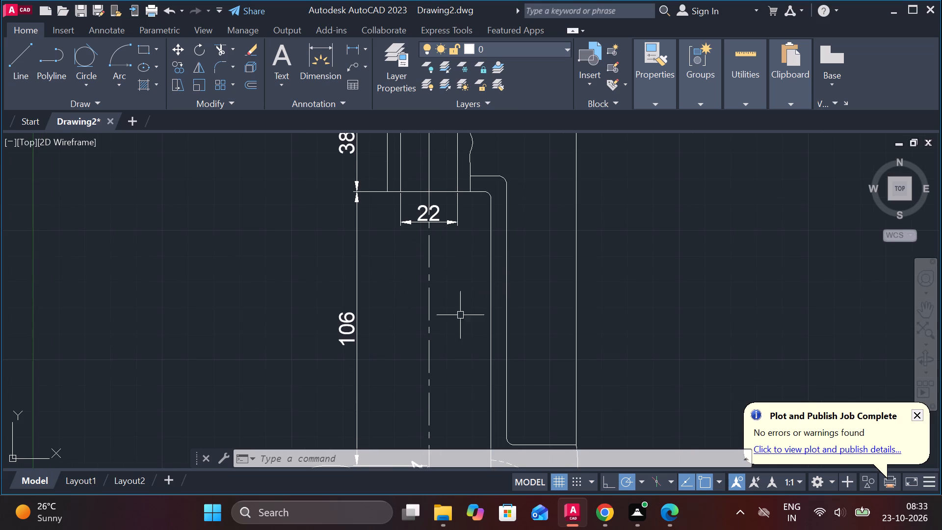
{"action": "middle_click_drag", "start_coordinate": [459, 318], "coordinate": [429, 184]}
{"action": "scroll", "coordinate": [430, 183], "scroll_direction": "down", "scroll_amount": 1}
{"action": "scroll", "coordinate": [428, 244], "scroll_direction": "up", "scroll_amount": 1}
{"action": "middle_click_drag", "start_coordinate": [427, 246], "coordinate": [465, 178]}
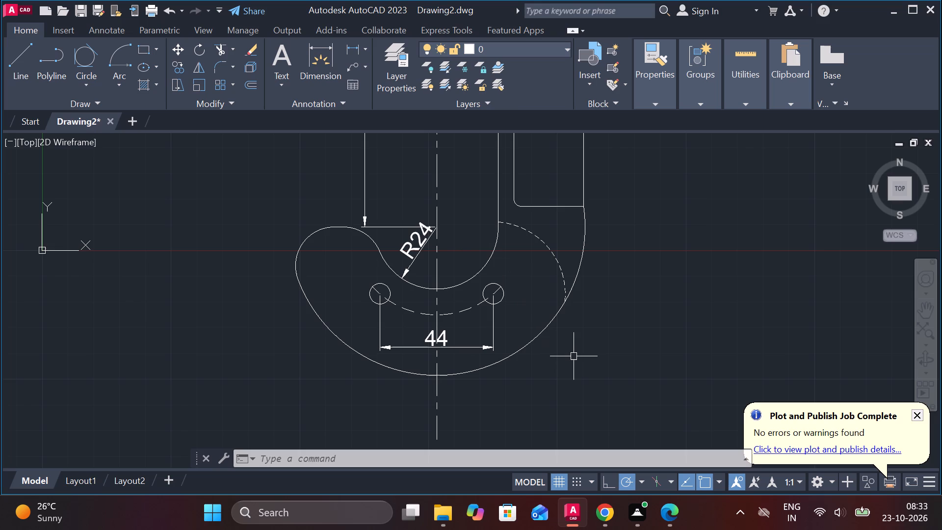
{"action": "left_click", "coordinate": [372, 45]}
{"action": "left_click", "coordinate": [367, 47]}
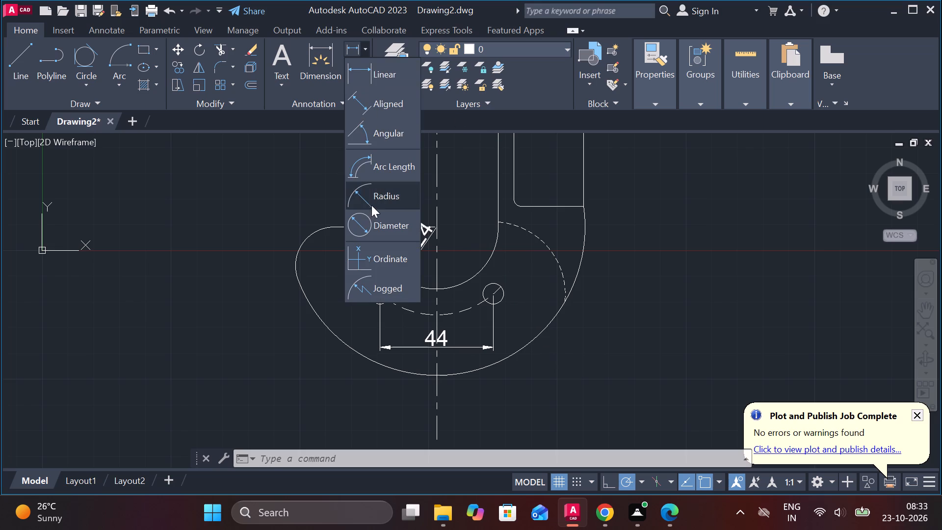
{"action": "left_click", "coordinate": [371, 203]}
{"action": "left_click", "coordinate": [543, 240]}
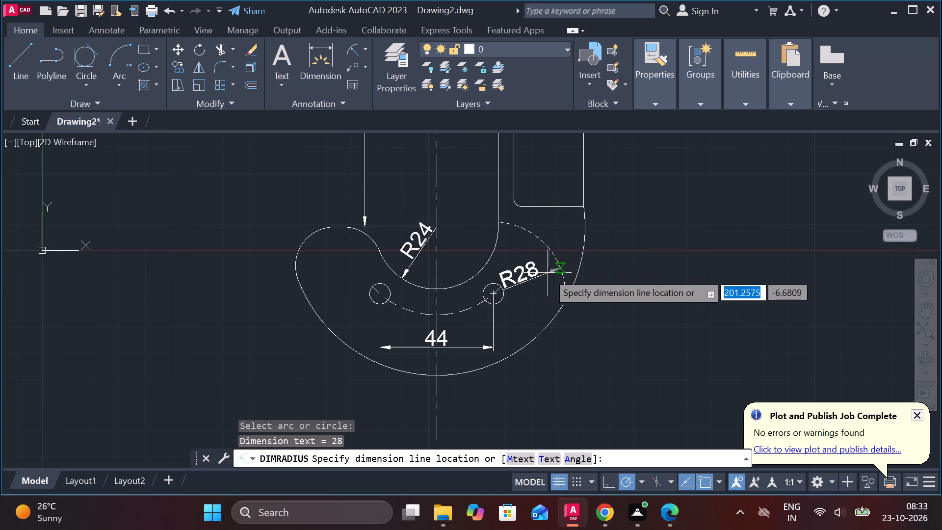
{"action": "left_click", "coordinate": [548, 273]}
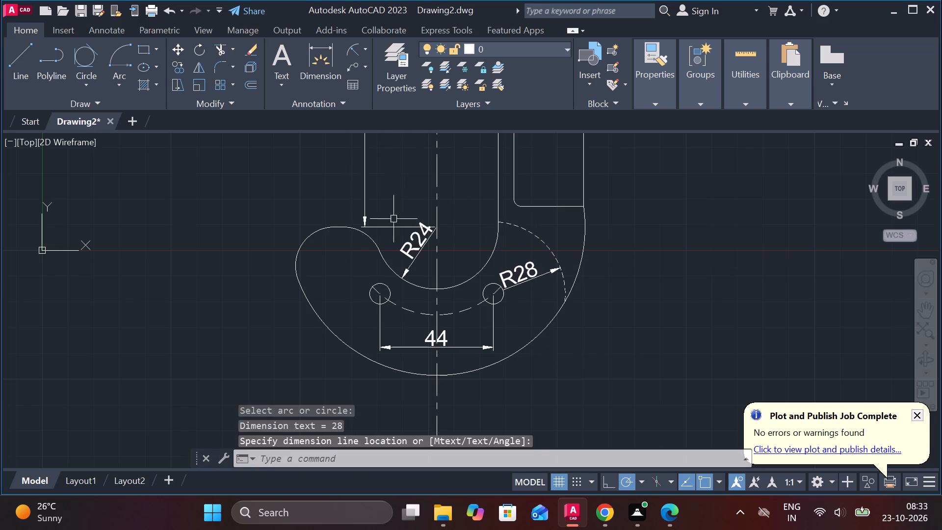
Add a radius dimension to the rounded tip of the hook, placing its text inside the outline.
{"action": "key", "text": "space"}
{"action": "left_click", "coordinate": [295, 250]}
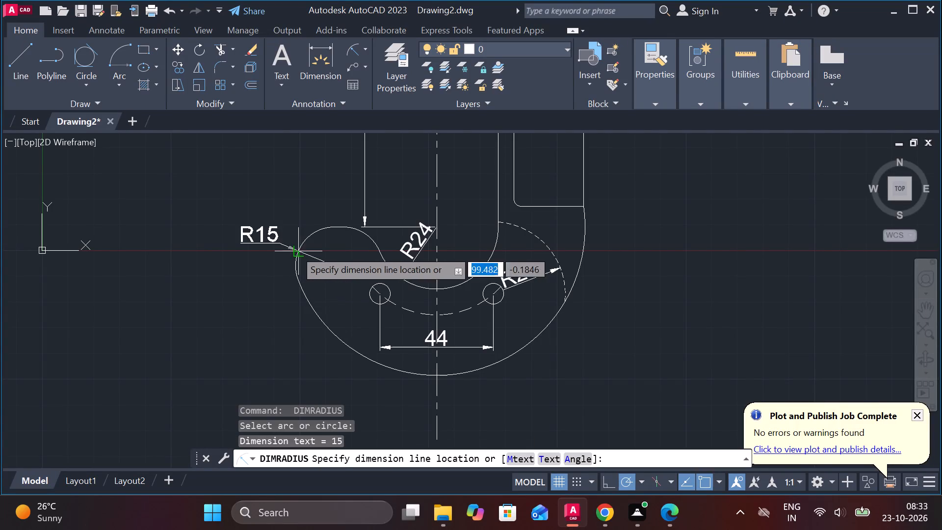
{"action": "left_click", "coordinate": [312, 259]}
{"action": "middle_click", "coordinate": [439, 319]}
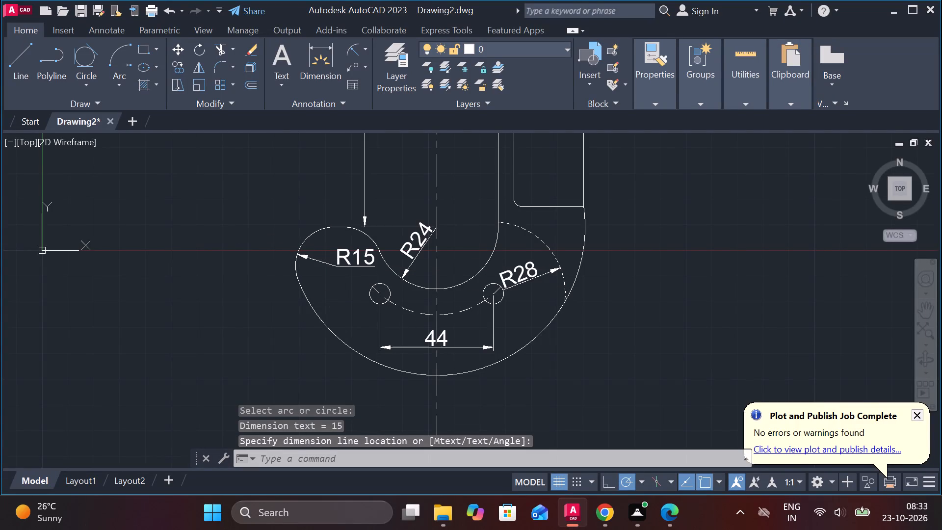
Add a radius dimension to the hook's large outer bottom arc, placing its text below the outline left of the centre line.
{"action": "scroll", "coordinate": [400, 291], "scroll_direction": "down", "scroll_amount": 1}
{"action": "scroll", "coordinate": [416, 291], "scroll_direction": "up", "scroll_amount": 1}
{"action": "key", "text": "space"}
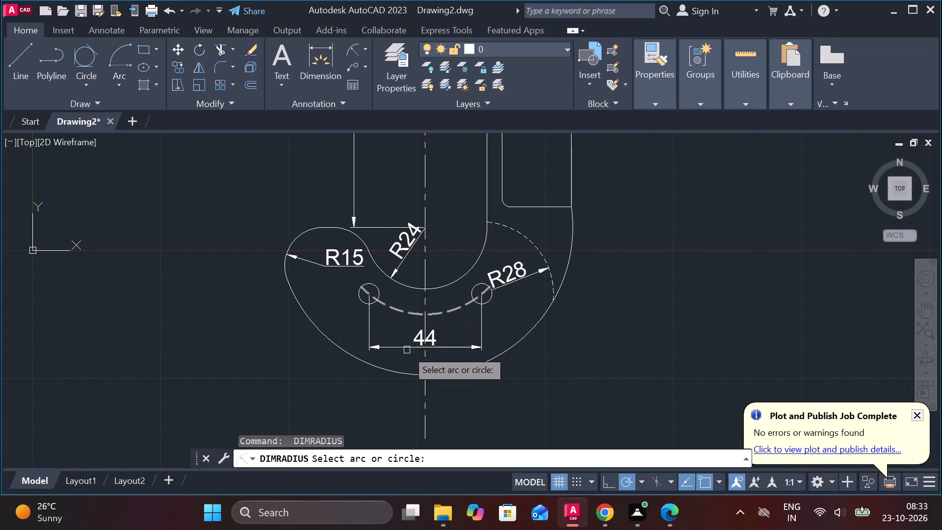
{"action": "left_click", "coordinate": [393, 369]}
{"action": "middle_click_drag", "start_coordinate": [390, 375], "coordinate": [421, 292]}
{"action": "left_click", "coordinate": [415, 339]}
{"action": "key", "text": "Escape"}
Modify the ISO-25 dimension style to a linear precision of 0 and set it as the current style.
{"action": "type", "text": "d"}
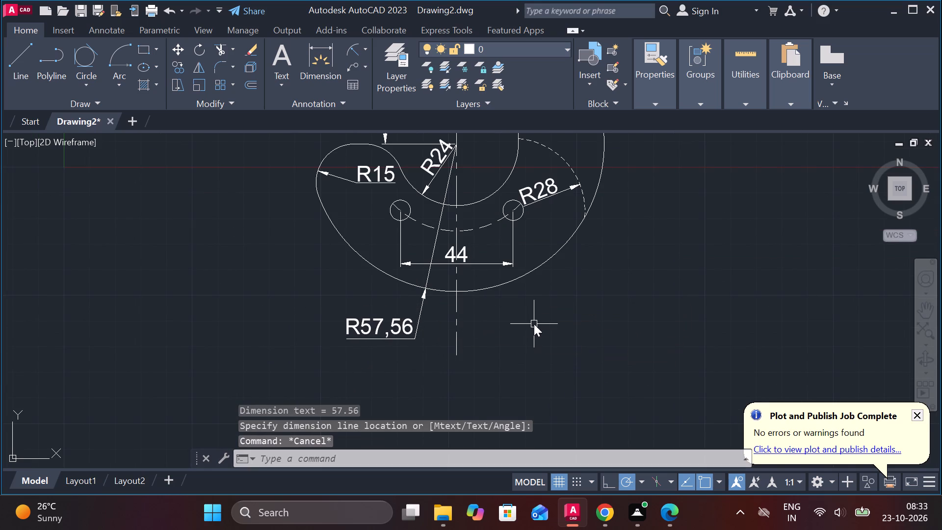
{"action": "key", "text": "space"}
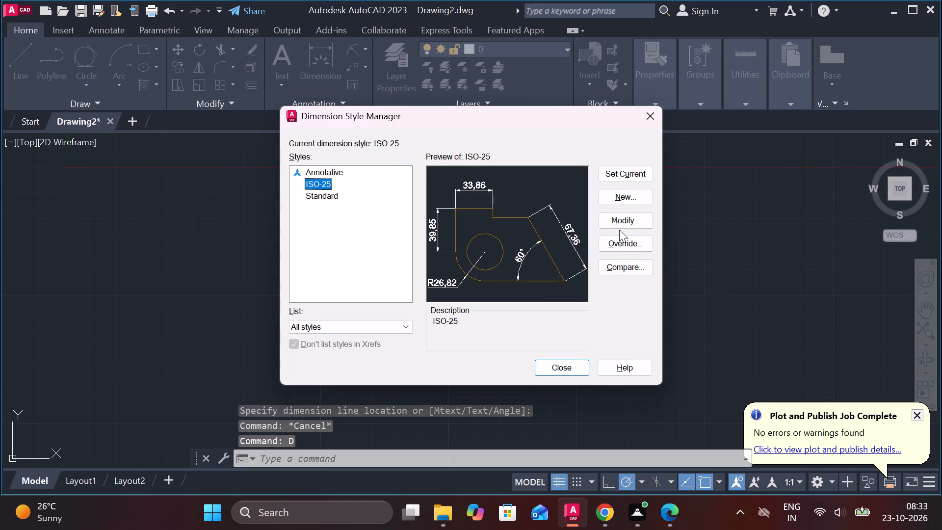
{"action": "left_click", "coordinate": [621, 221]}
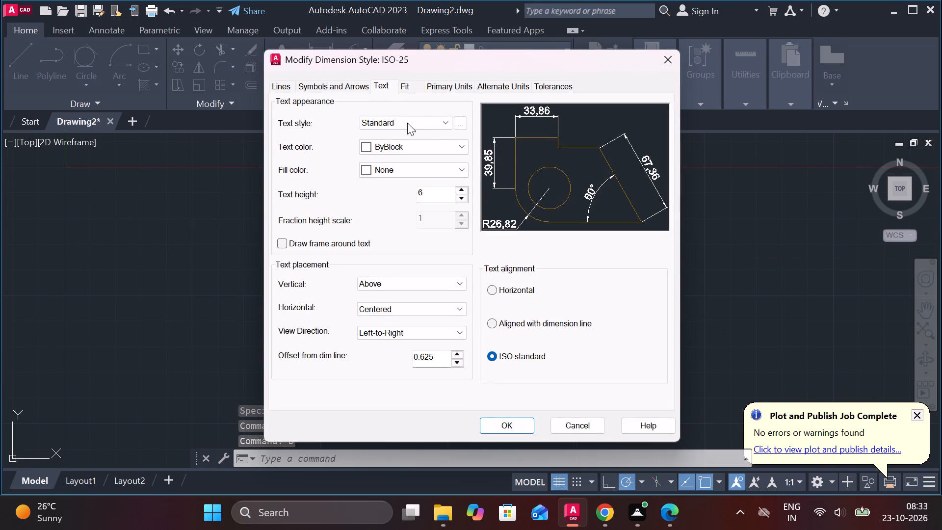
{"action": "left_click", "coordinate": [406, 90]}
{"action": "left_click", "coordinate": [386, 85]}
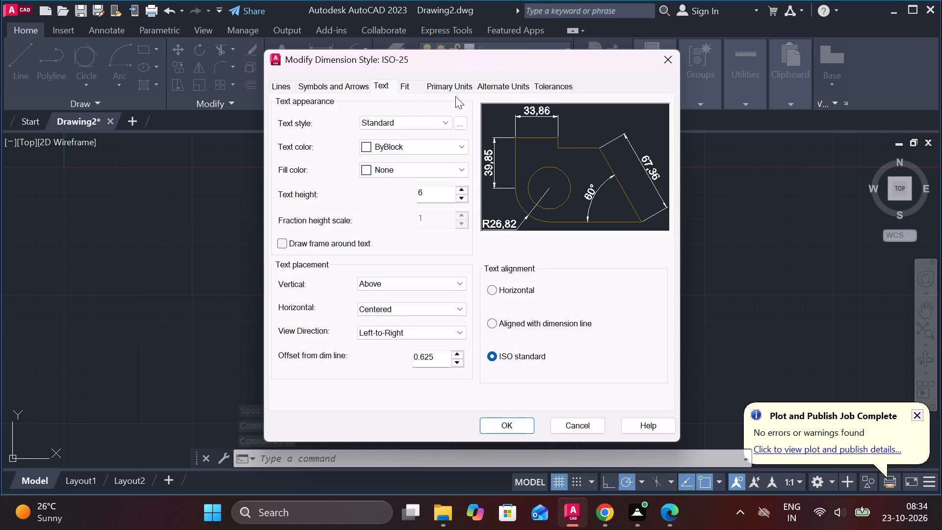
{"action": "left_click", "coordinate": [454, 90]}
{"action": "left_click", "coordinate": [418, 132]}
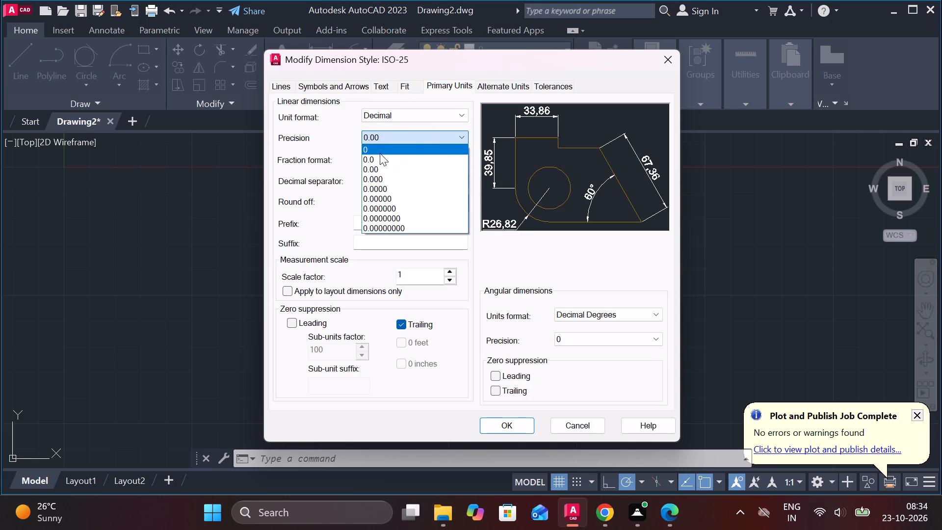
{"action": "left_click", "coordinate": [378, 152]}
{"action": "left_click", "coordinate": [502, 426]}
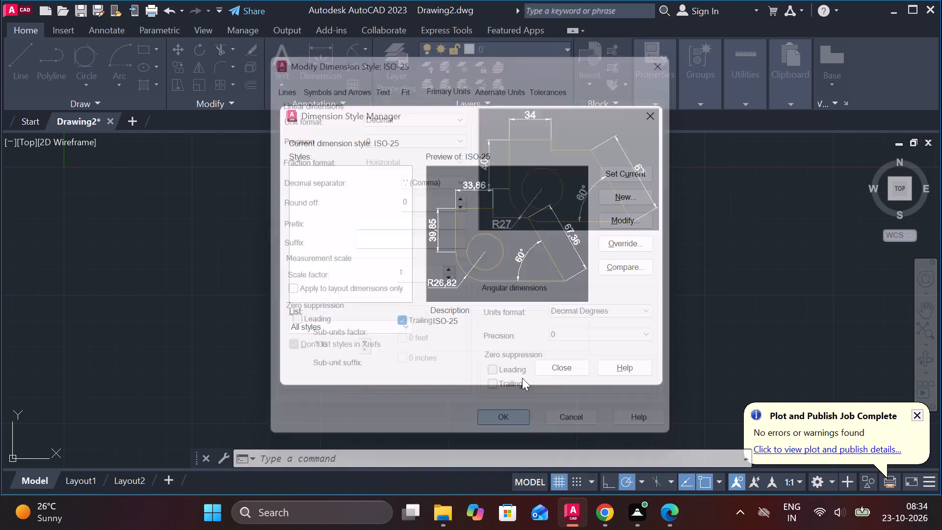
{"action": "left_click", "coordinate": [612, 174]}
{"action": "left_click", "coordinate": [570, 368]}
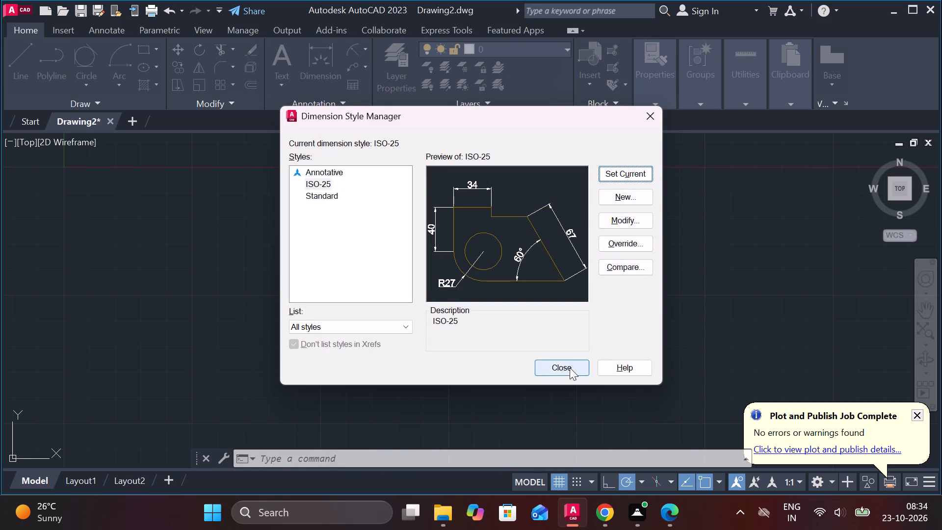
Add a horizontal linear dimension from the centre line to the shank's inner right vertical line, above the hook's curve.
{"action": "scroll", "coordinate": [578, 339], "scroll_direction": "down", "scroll_amount": 1}
{"action": "middle_click_drag", "start_coordinate": [619, 307], "coordinate": [591, 371]}
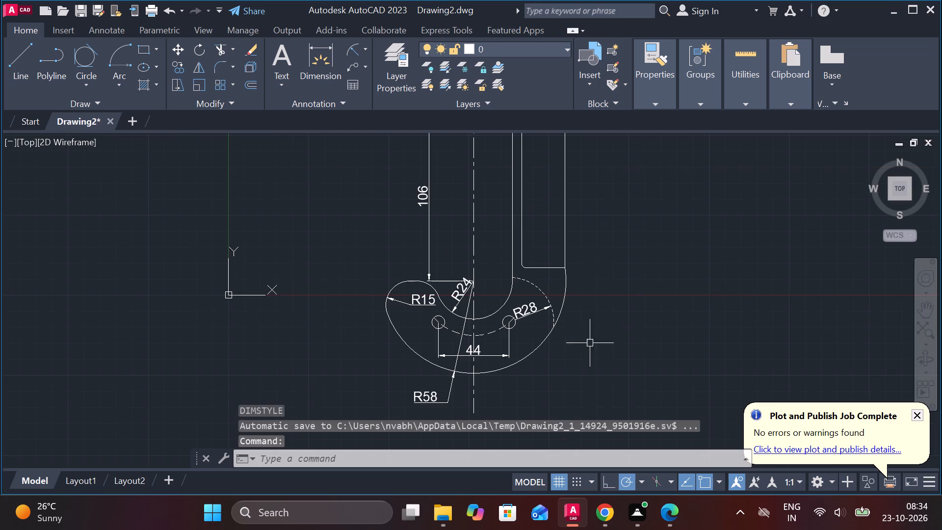
{"action": "middle_click_drag", "start_coordinate": [601, 285], "coordinate": [588, 290]}
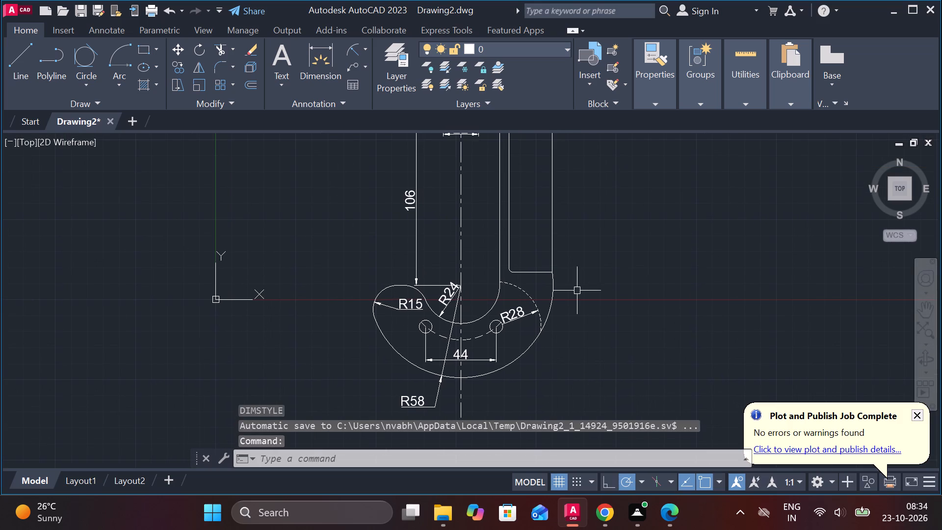
{"action": "left_click", "coordinate": [364, 47]}
{"action": "left_click", "coordinate": [382, 72]}
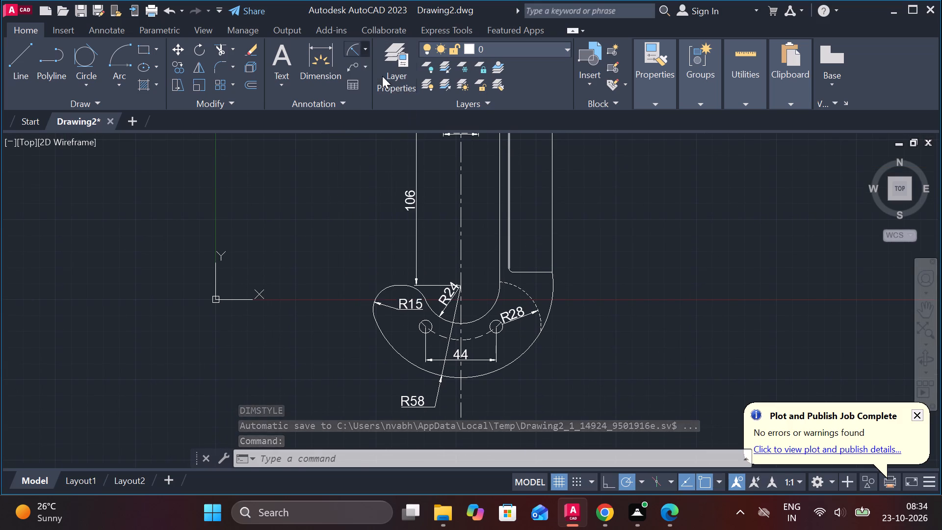
{"action": "scroll", "coordinate": [519, 284], "scroll_direction": "up", "scroll_amount": 1}
{"action": "left_click", "coordinate": [425, 219]}
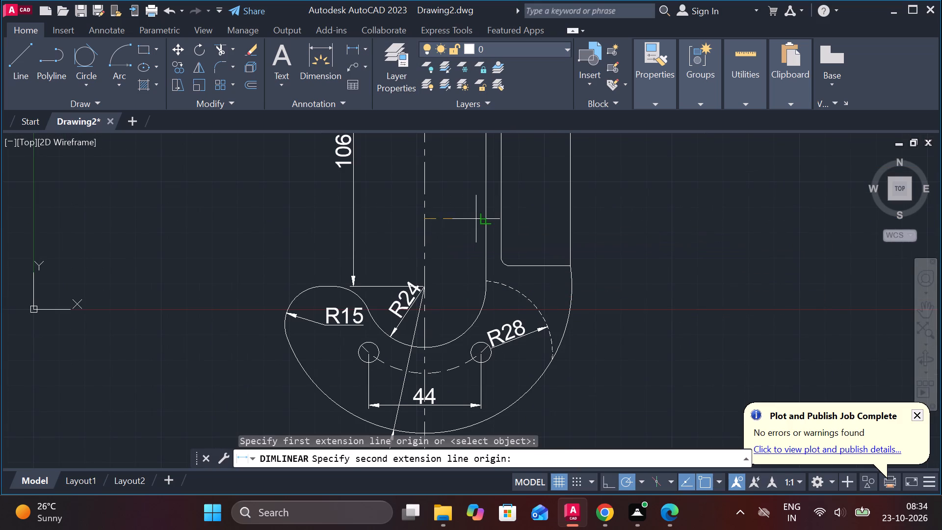
{"action": "left_click", "coordinate": [476, 219]}
{"action": "left_click", "coordinate": [465, 210]}
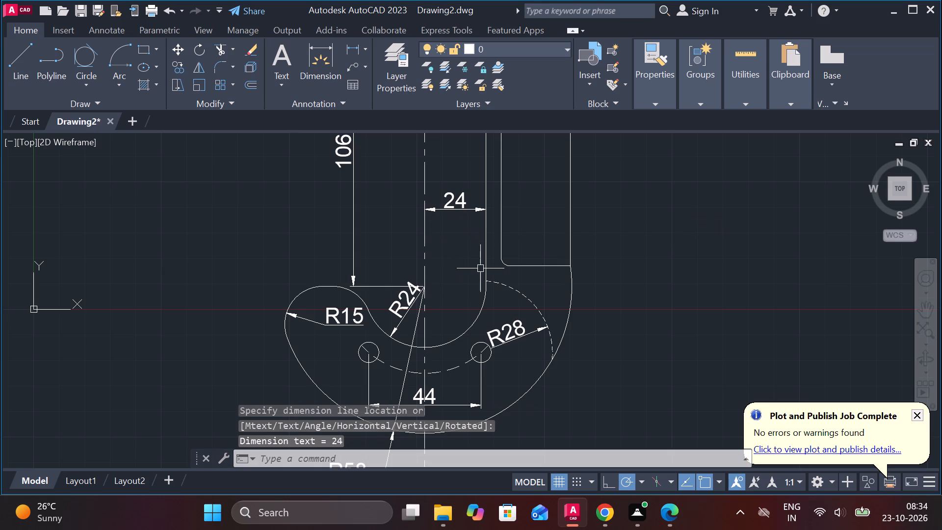
Add a horizontal linear dimension across the narrow gap between the shank's two parallel vertical lines, slightly above the previous dimension.
{"action": "middle_click_drag", "start_coordinate": [482, 268], "coordinate": [448, 347]}
{"action": "key", "text": "space"}
{"action": "left_click", "coordinate": [450, 260]}
{"action": "left_click", "coordinate": [468, 258]}
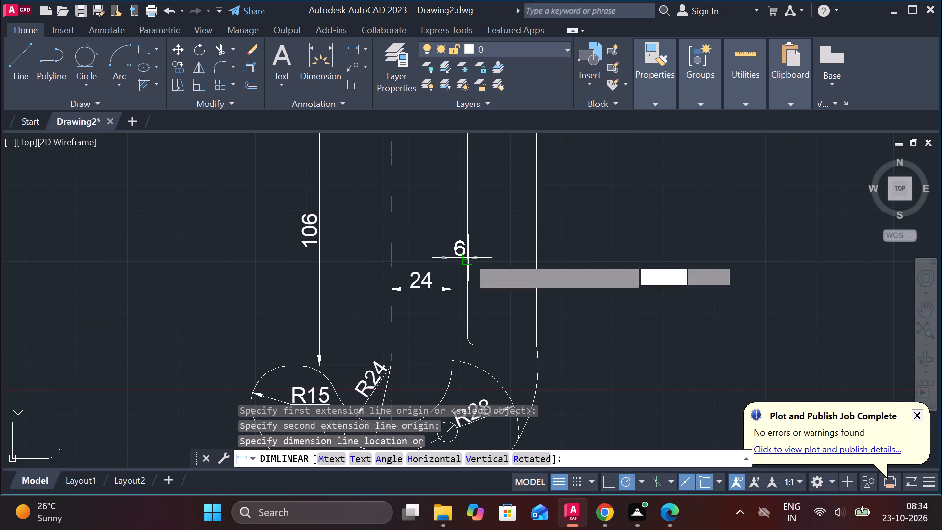
{"action": "left_click", "coordinate": [470, 254]}
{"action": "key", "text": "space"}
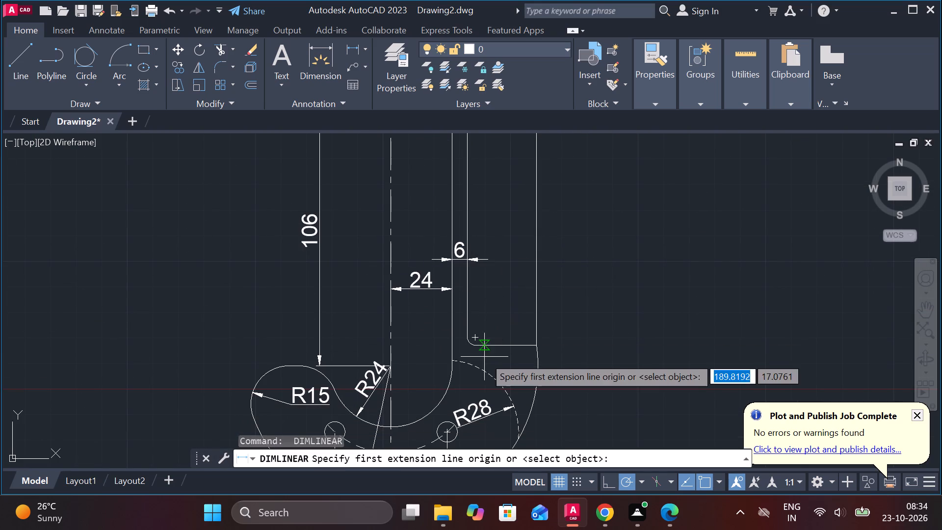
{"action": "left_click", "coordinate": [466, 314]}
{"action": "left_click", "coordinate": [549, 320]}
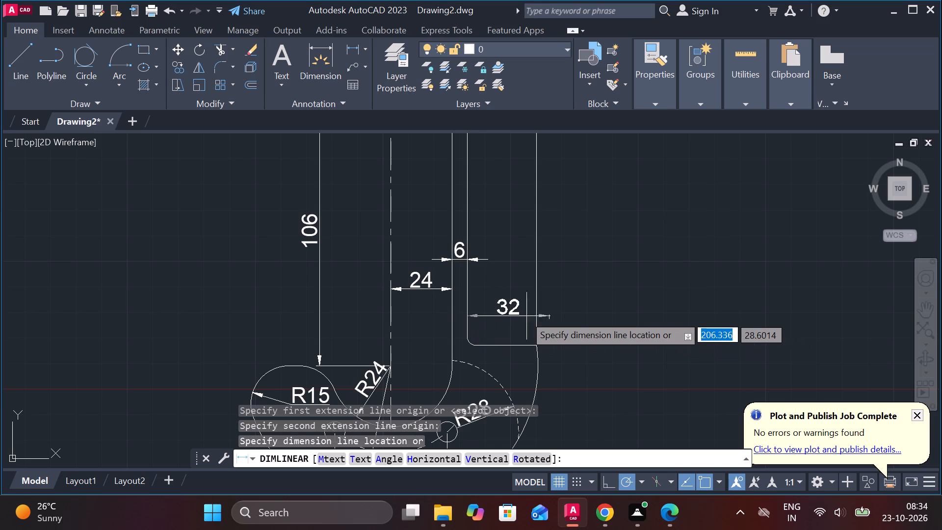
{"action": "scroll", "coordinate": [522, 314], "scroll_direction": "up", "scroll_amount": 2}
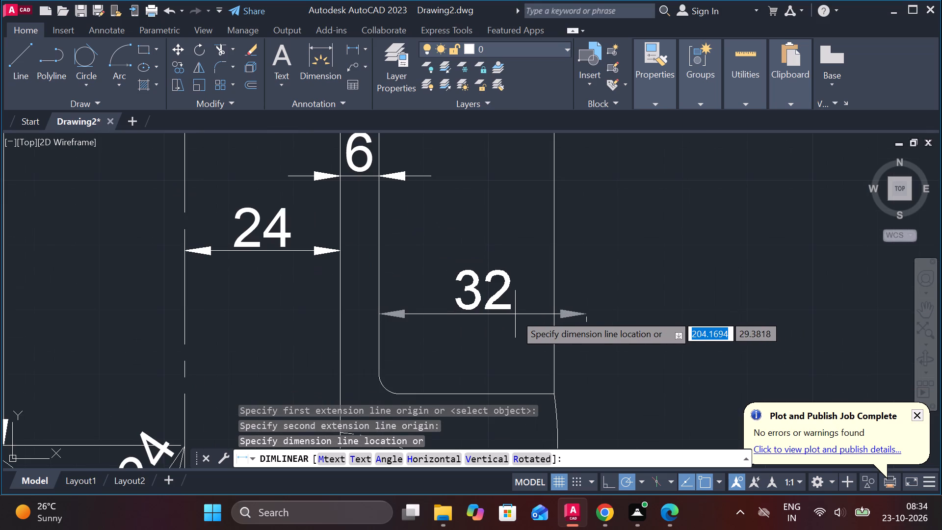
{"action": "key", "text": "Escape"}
Add a horizontal linear dimension from the narrow strip's right line to the part's outer right edge, just above the filleted bottom edge.
{"action": "key", "text": "space"}
{"action": "left_click", "coordinate": [386, 292]}
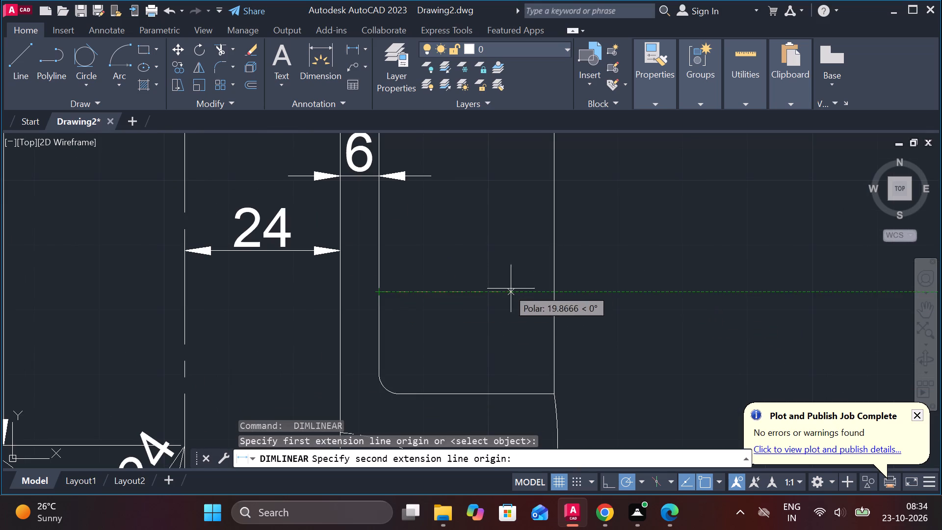
{"action": "left_click", "coordinate": [555, 286]}
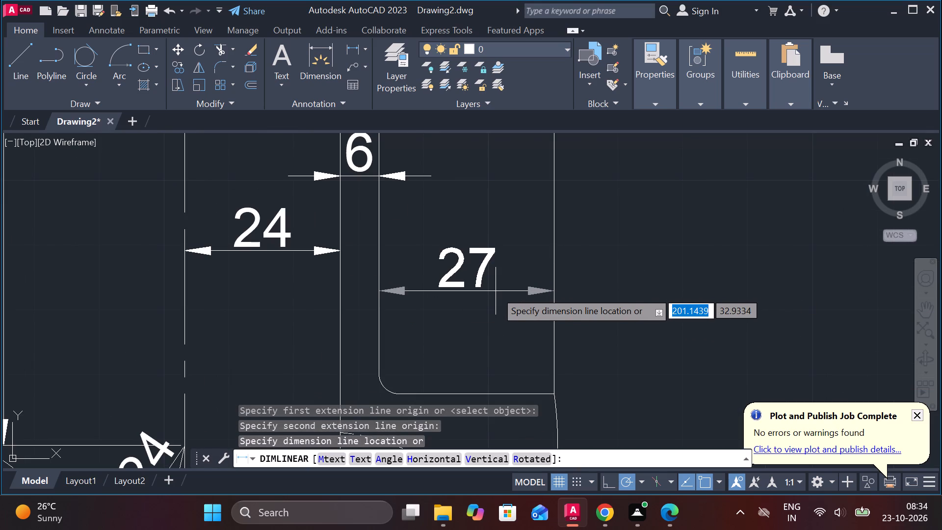
{"action": "scroll", "coordinate": [496, 291], "scroll_direction": "down", "scroll_amount": 2}
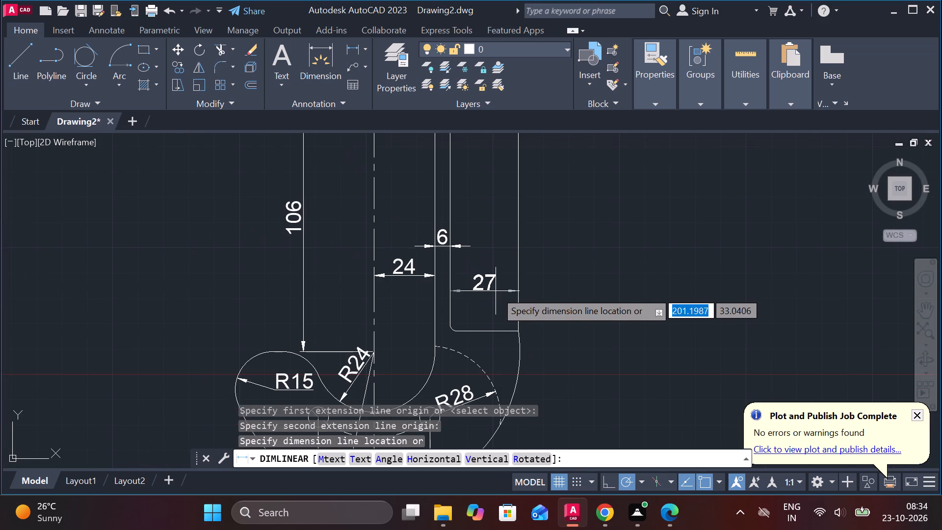
{"action": "scroll", "coordinate": [496, 291], "scroll_direction": "down", "scroll_amount": 2}
{"action": "scroll", "coordinate": [496, 291], "scroll_direction": "up", "scroll_amount": 1}
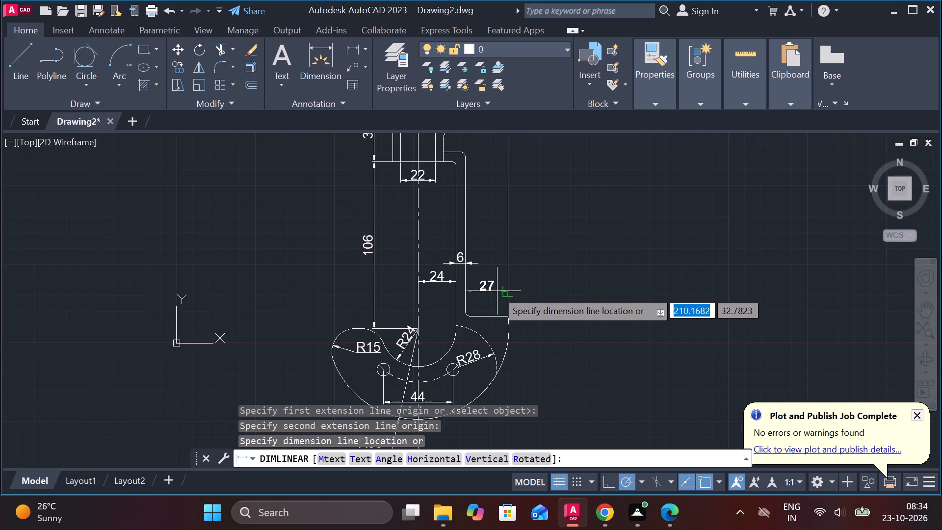
{"action": "scroll", "coordinate": [497, 291], "scroll_direction": "up", "scroll_amount": 1}
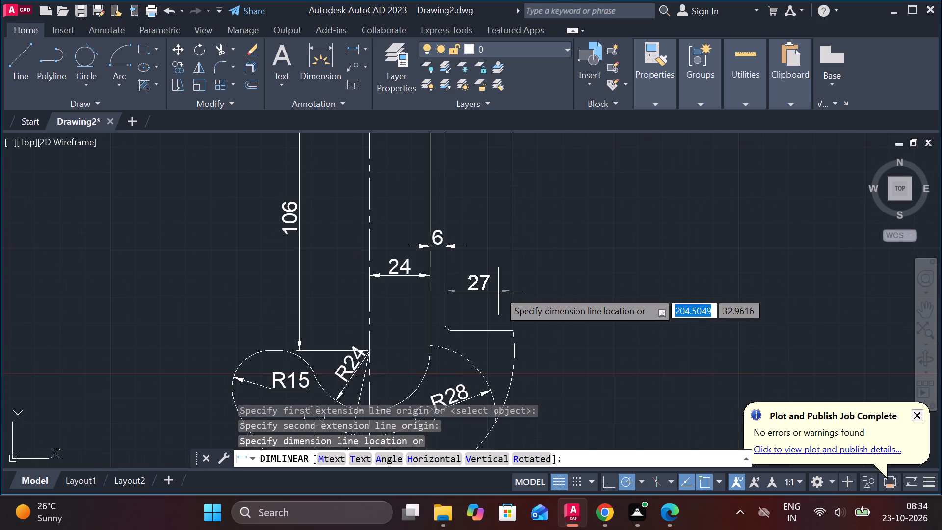
{"action": "left_click", "coordinate": [498, 291]}
Examine the dimensioned hook, up close around its right side and as a whole, for remaining details.
{"action": "scroll", "coordinate": [555, 267], "scroll_direction": "down", "scroll_amount": 1}
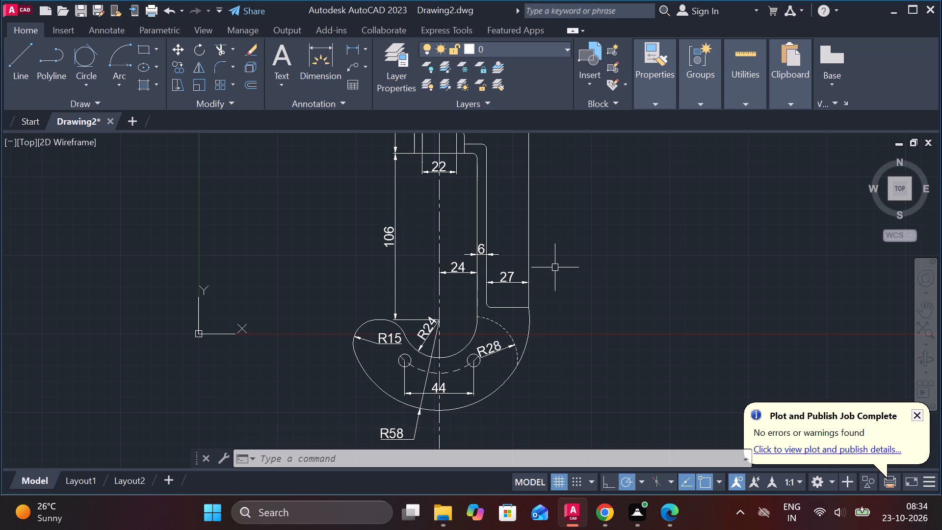
{"action": "scroll", "coordinate": [555, 267], "scroll_direction": "down", "scroll_amount": 2}
{"action": "scroll", "coordinate": [555, 273], "scroll_direction": "up", "scroll_amount": 2}
{"action": "scroll", "coordinate": [549, 315], "scroll_direction": "up", "scroll_amount": 2}
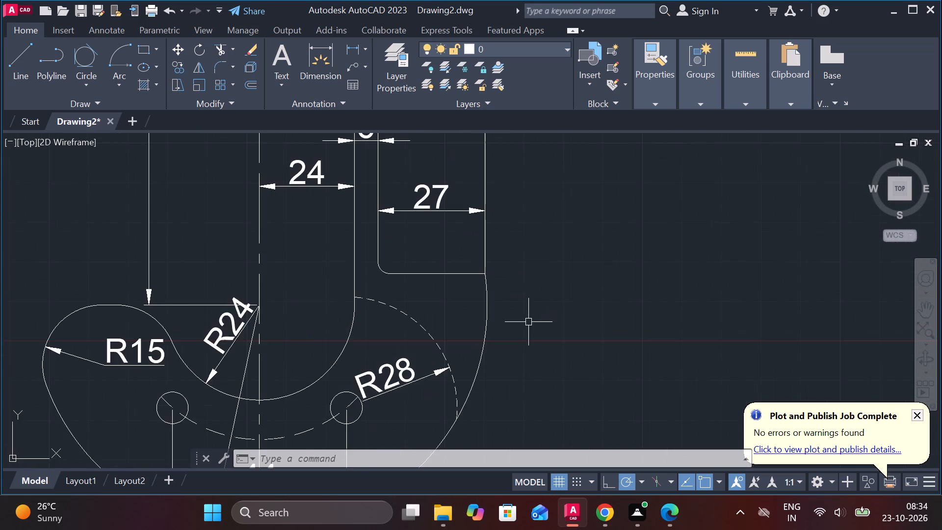
{"action": "scroll", "coordinate": [528, 322], "scroll_direction": "up", "scroll_amount": 2}
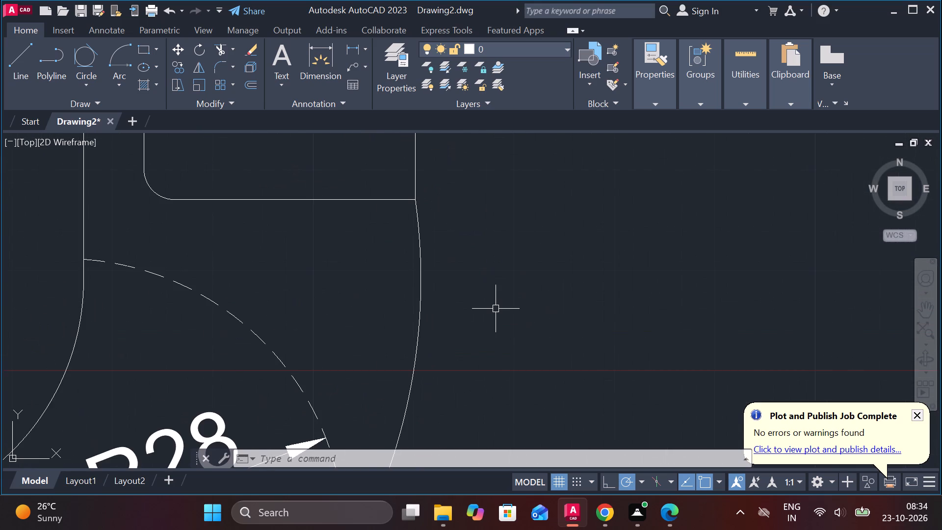
{"action": "scroll", "coordinate": [496, 309], "scroll_direction": "down", "scroll_amount": 5}
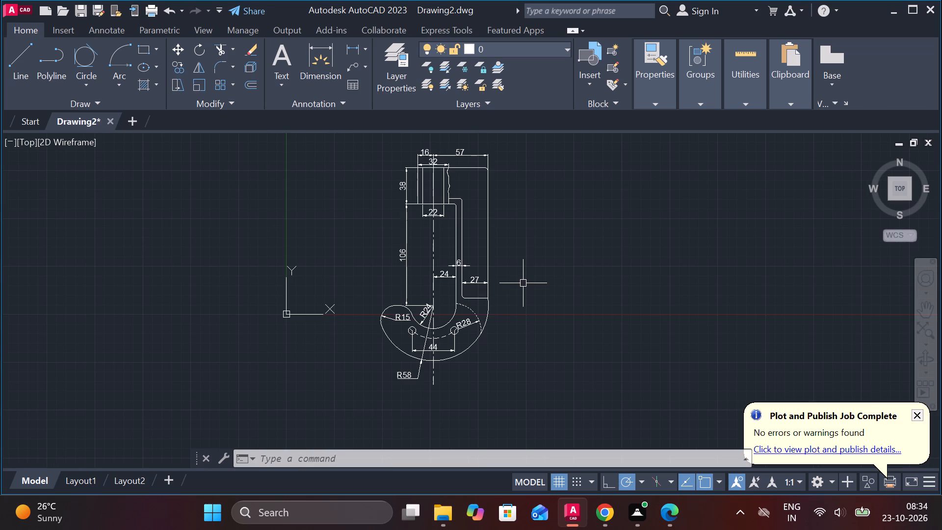
{"action": "scroll", "coordinate": [464, 255], "scroll_direction": "up", "scroll_amount": 2}
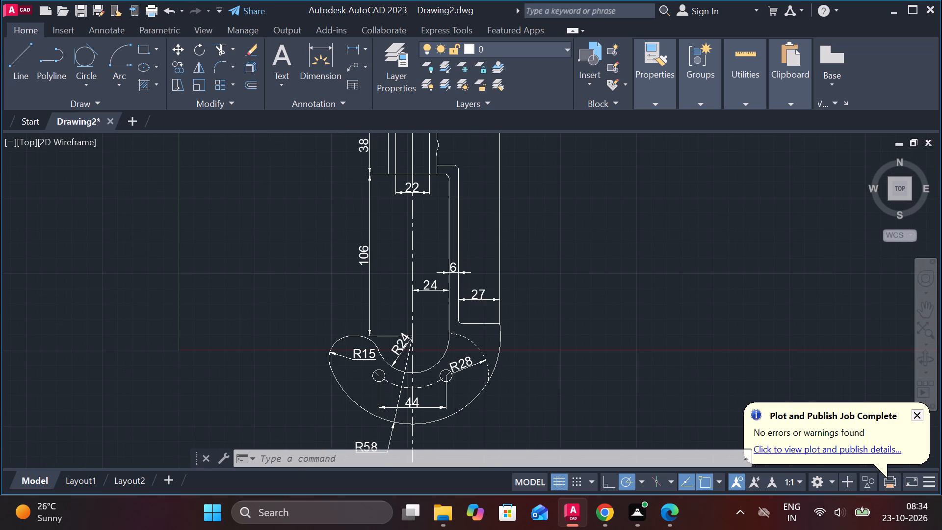
Draw a horizontal line from the narrow strip's right vertical line to the part's outer right edge, roughly midway along the upper shank.
{"action": "middle_click_drag", "start_coordinate": [465, 255], "coordinate": [437, 345]}
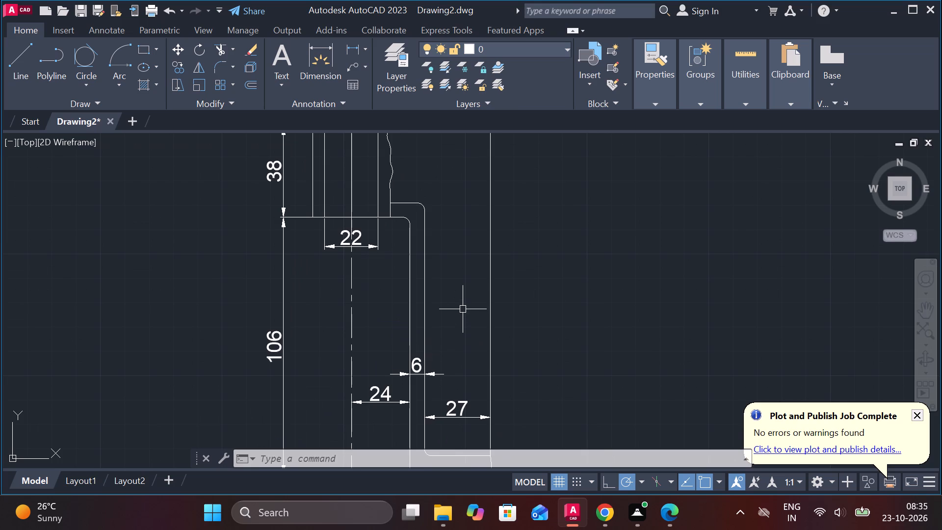
{"action": "key", "text": "l"}
{"action": "key", "text": "Return"}
{"action": "scroll", "coordinate": [451, 312], "scroll_direction": "up", "scroll_amount": 3}
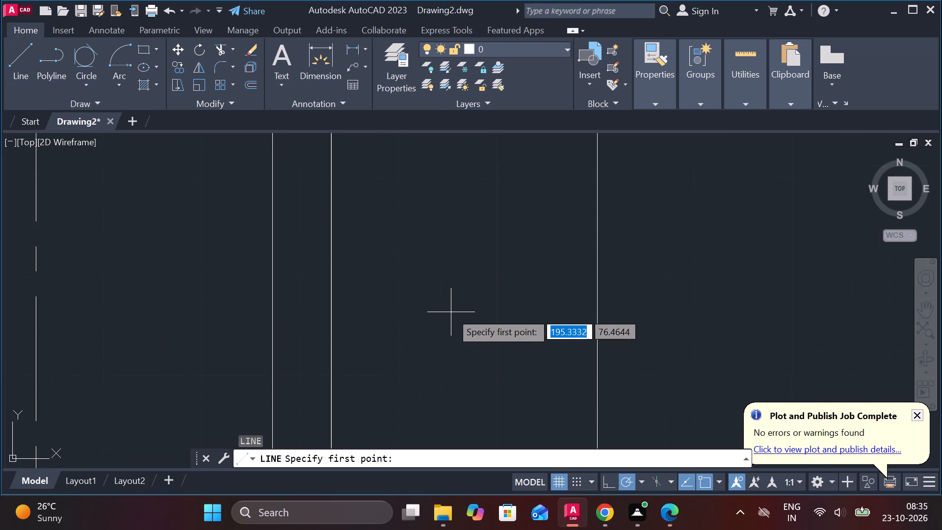
{"action": "scroll", "coordinate": [377, 310], "scroll_direction": "down", "scroll_amount": 2}
{"action": "left_click", "coordinate": [364, 302]}
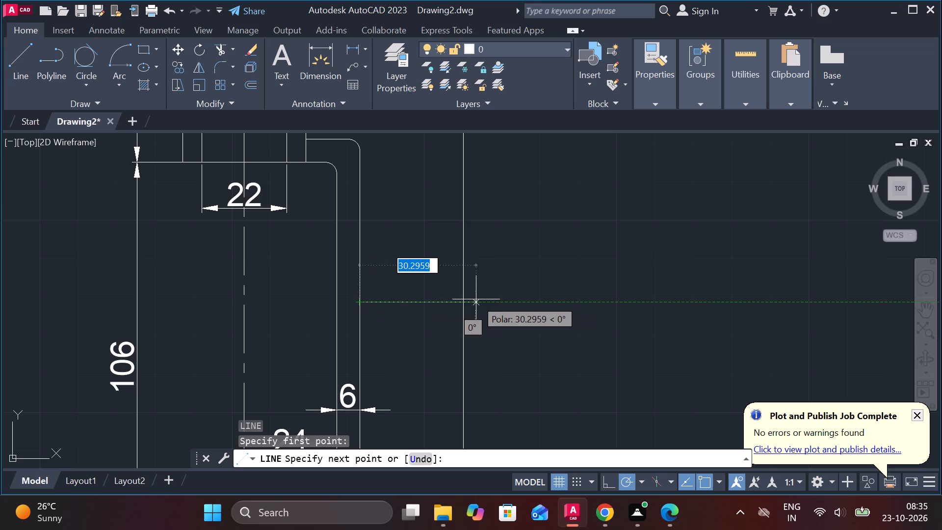
{"action": "left_click", "coordinate": [466, 306]}
{"action": "key", "text": "Escape"}
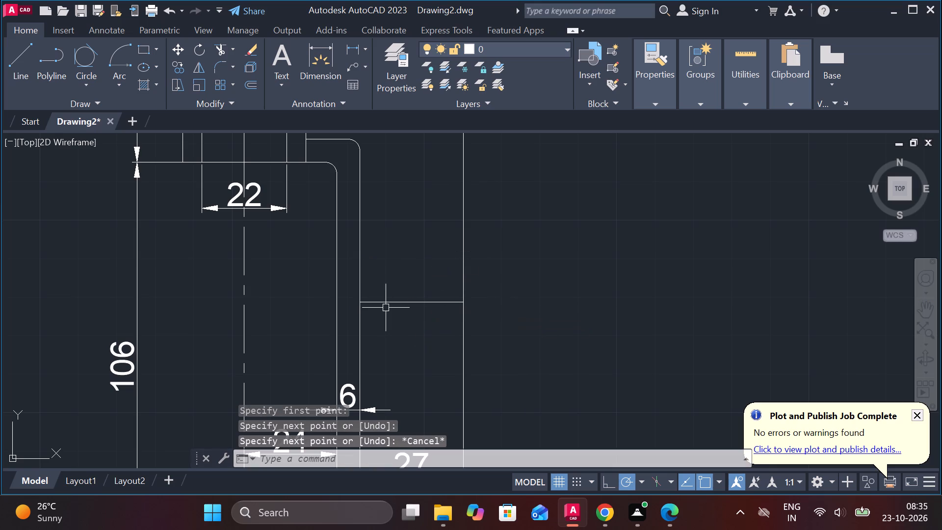
Stretch the new horizontal line's left end past both vertical lines of the narrow strip, keeping it horizontal.
{"action": "left_click", "coordinate": [390, 302]}
{"action": "left_click", "coordinate": [361, 302]}
{"action": "left_click", "coordinate": [318, 302]}
{"action": "key", "text": "Escape"}
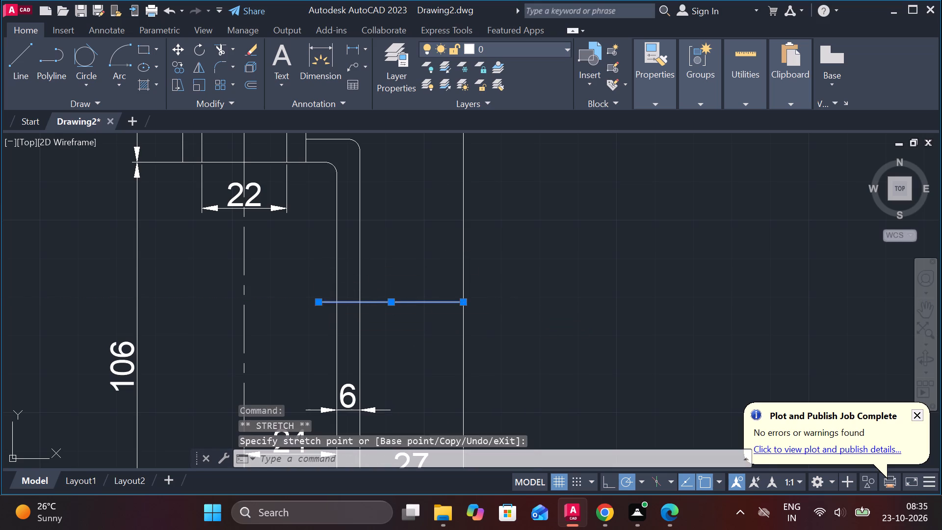
Offset the horizontal line by 16 both upward and downward.
{"action": "left_click", "coordinate": [380, 302]}
{"action": "key", "text": "o"}
{"action": "key", "text": "Return"}
{"action": "key", "text": "Return"}
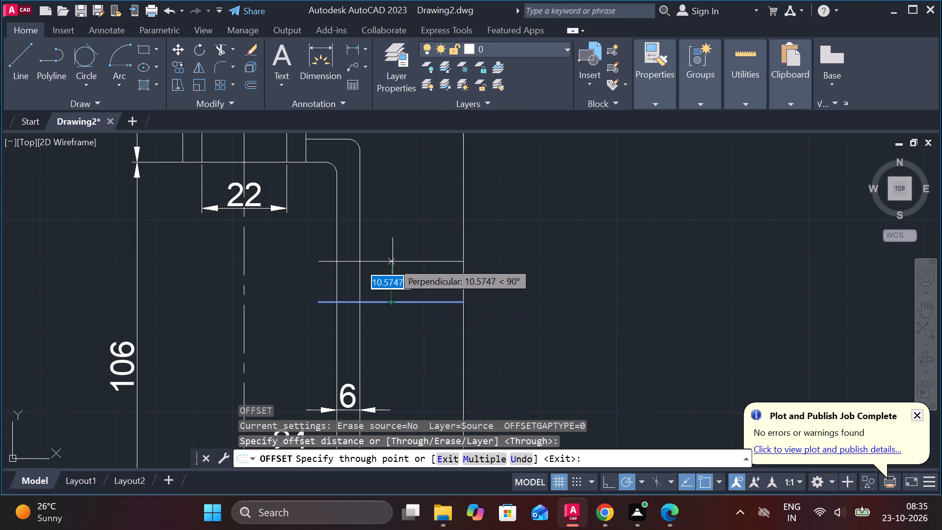
{"action": "type", "text": "16"}
{"action": "key", "text": "Return"}
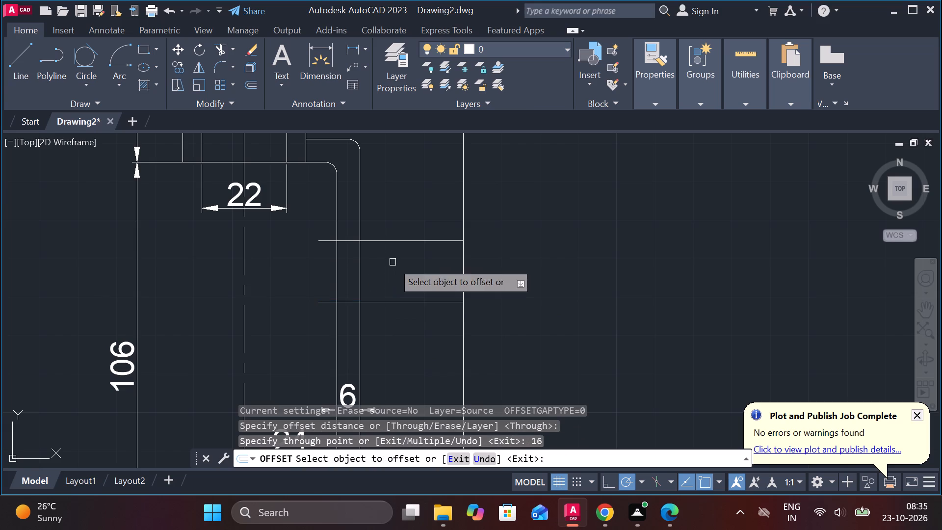
{"action": "left_click", "coordinate": [387, 301]}
{"action": "key", "text": "1"}
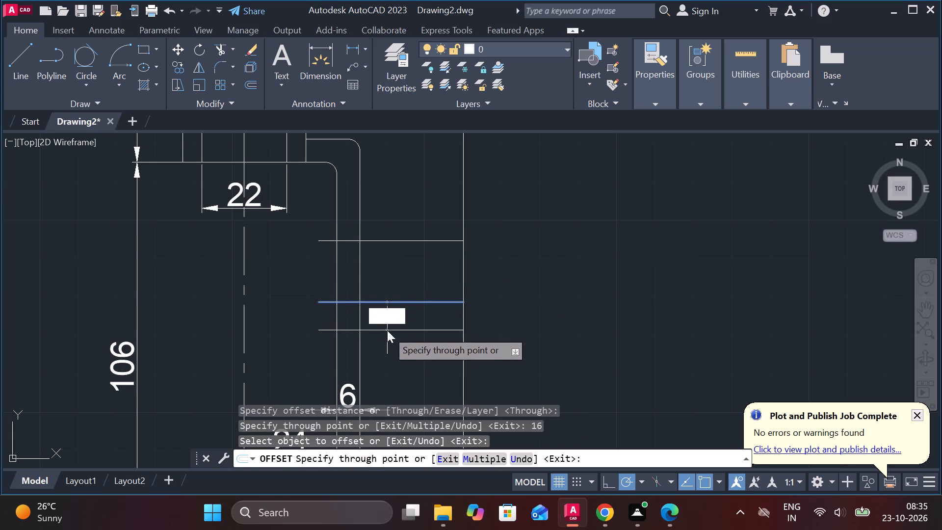
{"action": "key", "text": "6"}
{"action": "key", "text": "Return"}
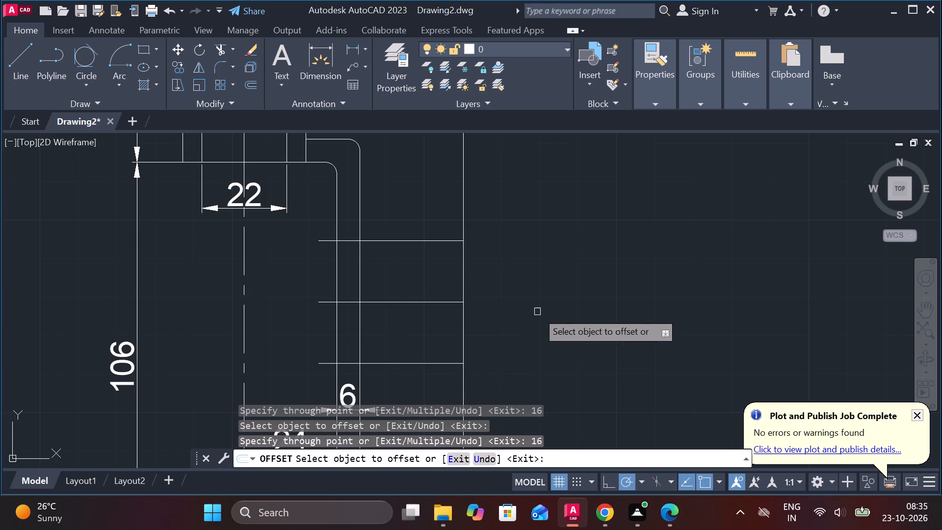
Offset the middle horizontal line by 9 both upward and downward.
{"action": "key", "text": "Escape"}
{"action": "key", "text": "space"}
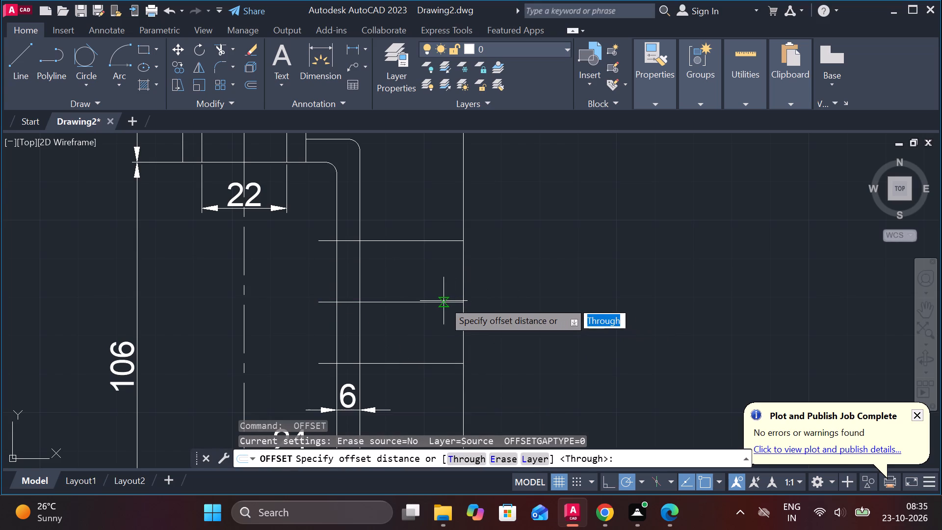
{"action": "key", "text": "space"}
{"action": "left_click", "coordinate": [444, 301]}
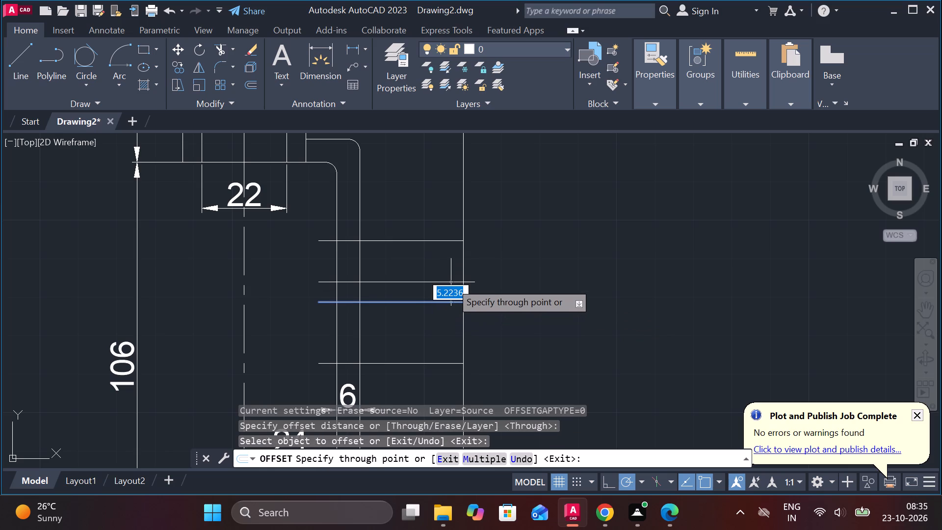
{"action": "key", "text": "9"}
{"action": "key", "text": "Return"}
{"action": "left_click", "coordinate": [446, 303]}
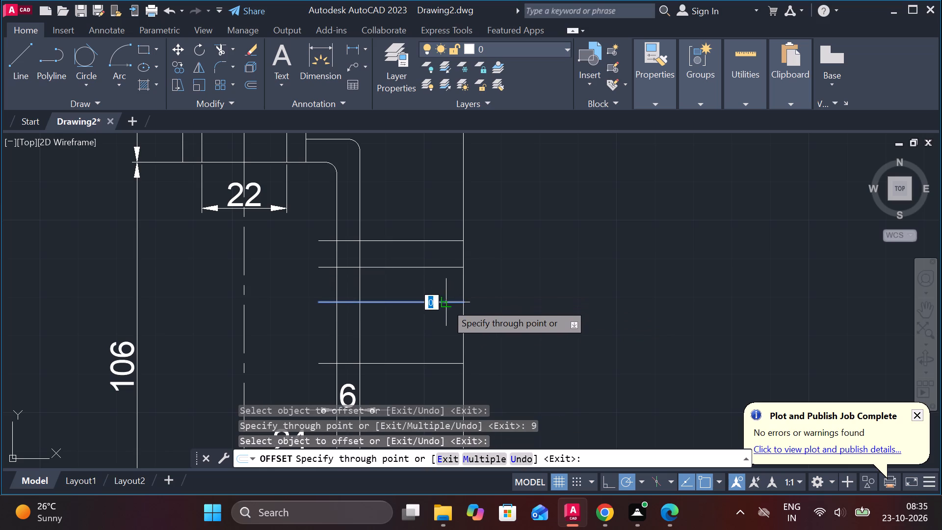
{"action": "key", "text": "9"}
{"action": "key", "text": "Return"}
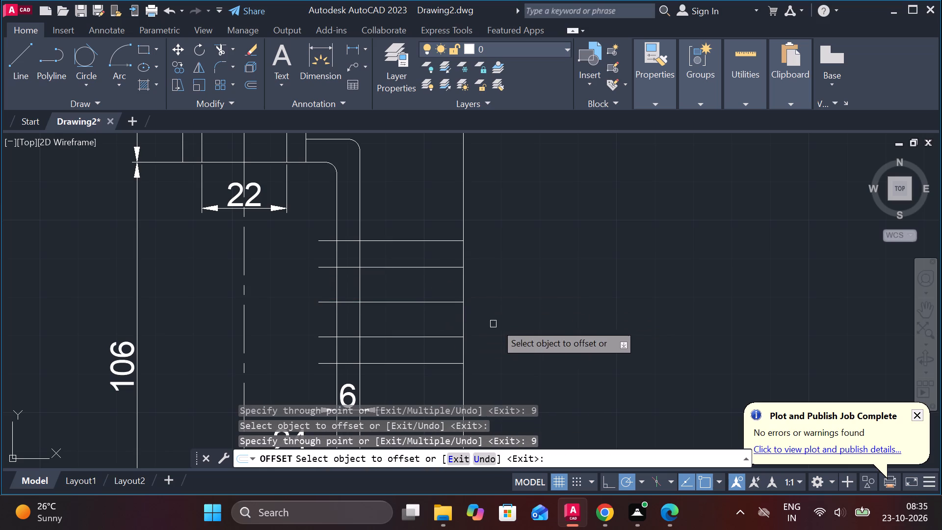
{"action": "key", "text": "Escape"}
{"action": "key", "text": "r"}
{"action": "key", "text": "Escape"}
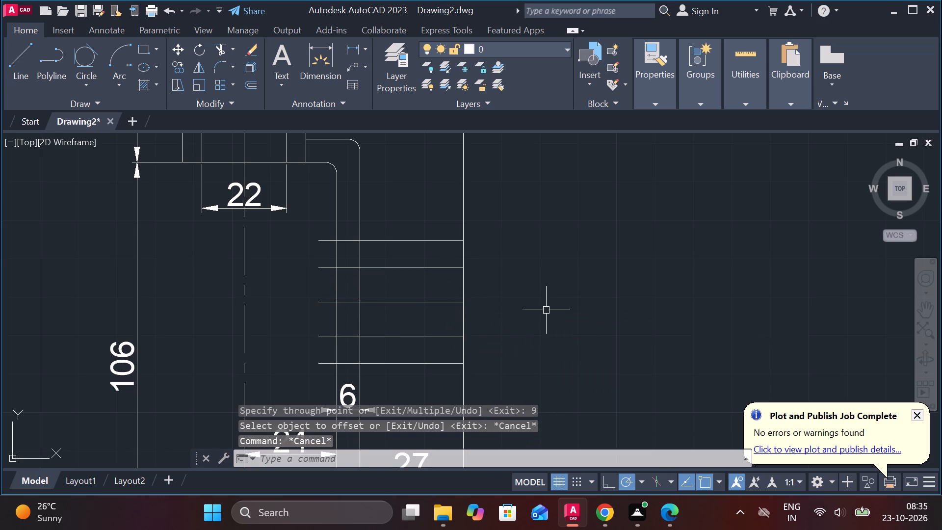
Trim the horizontals' overhangs left of the narrow strip, the outer pair right of it, and the middle and upper inner lines inside it.
{"action": "type", "text": "tr"}
{"action": "key", "text": "space"}
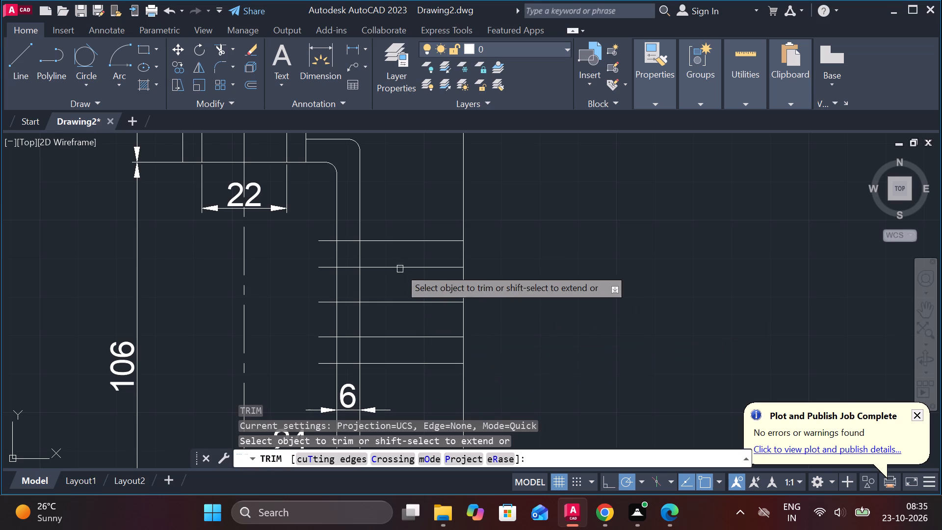
{"action": "left_click", "coordinate": [388, 242]}
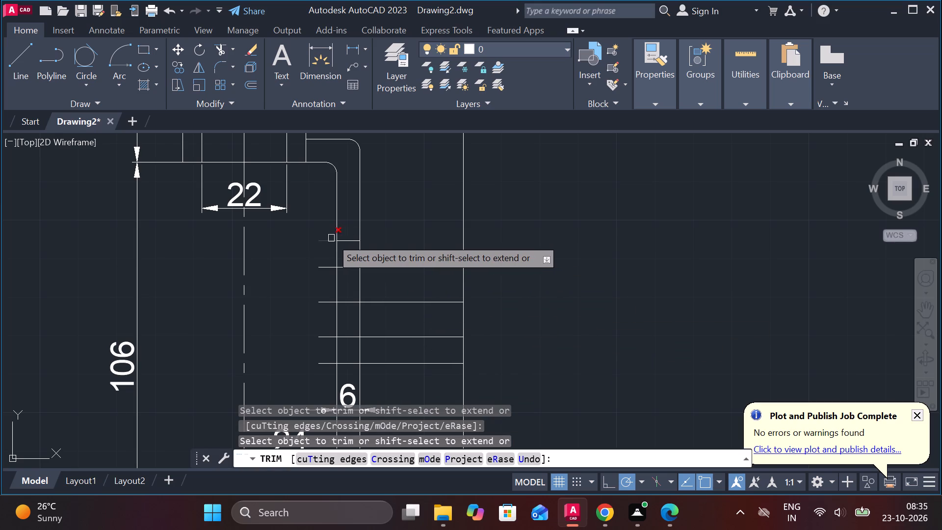
{"action": "left_click", "coordinate": [331, 238]}
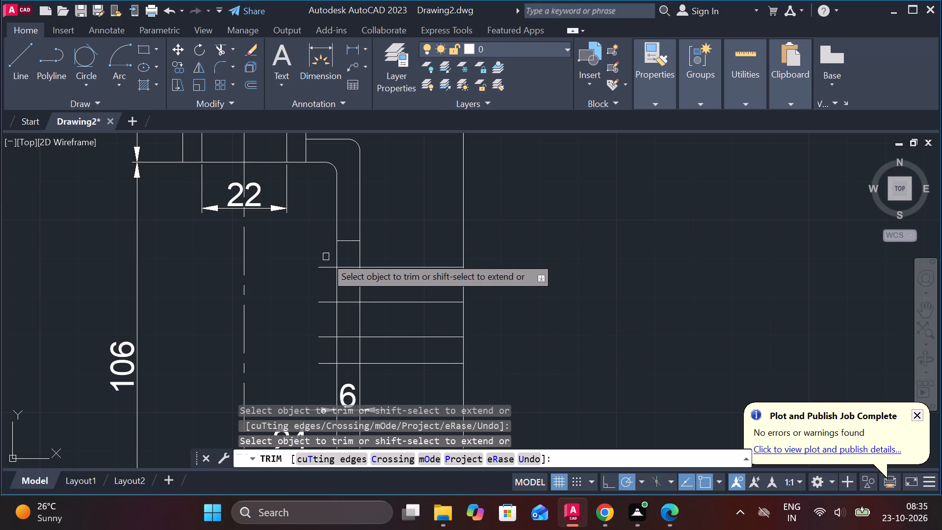
{"action": "left_click_drag", "start_coordinate": [326, 264], "coordinate": [330, 369]}
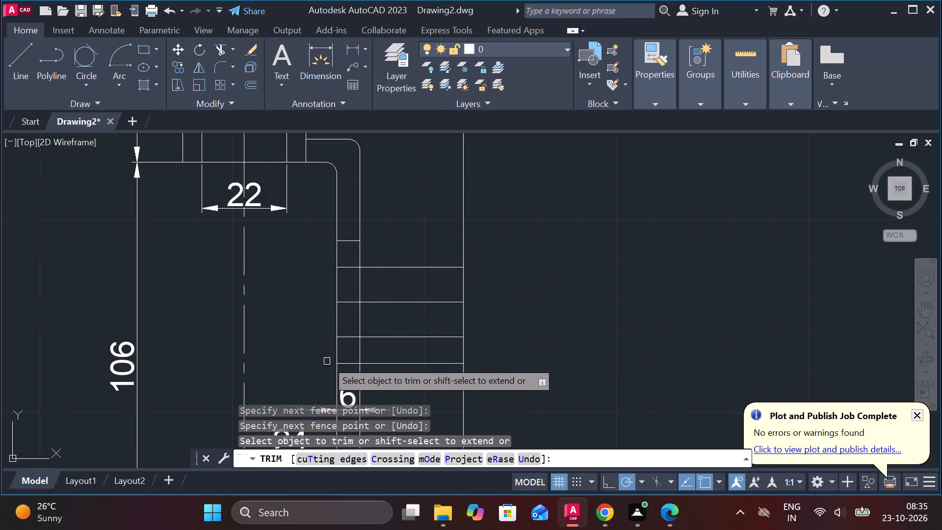
{"action": "left_click", "coordinate": [430, 362]}
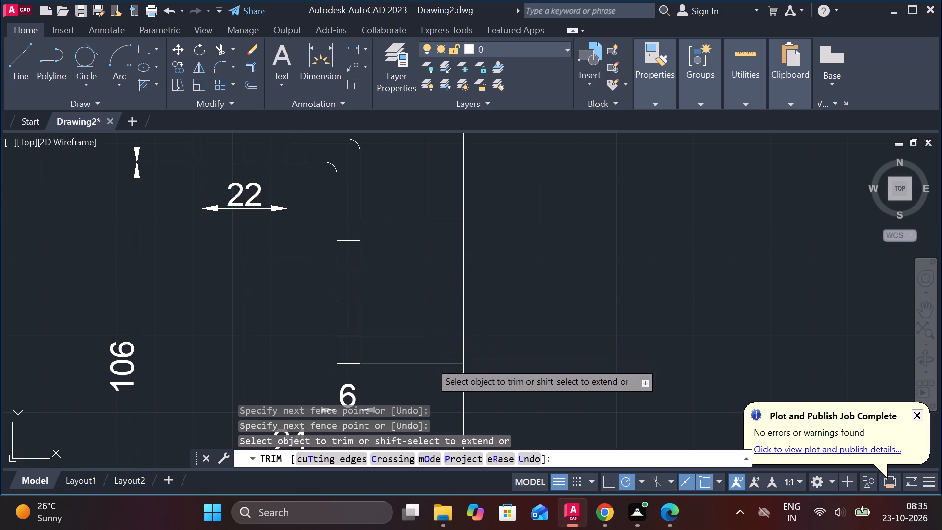
{"action": "middle_click_drag", "start_coordinate": [434, 358], "coordinate": [432, 319]}
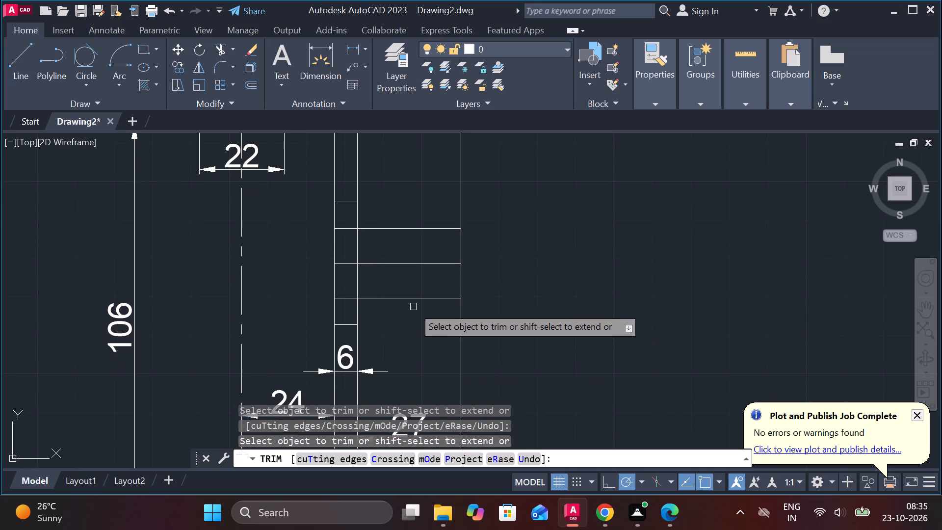
{"action": "left_click", "coordinate": [347, 266]}
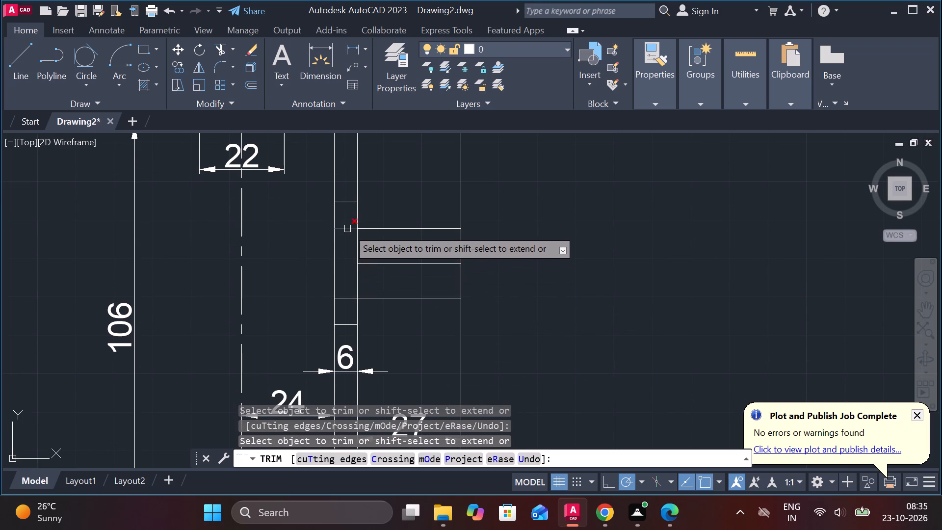
{"action": "left_click", "coordinate": [347, 229]}
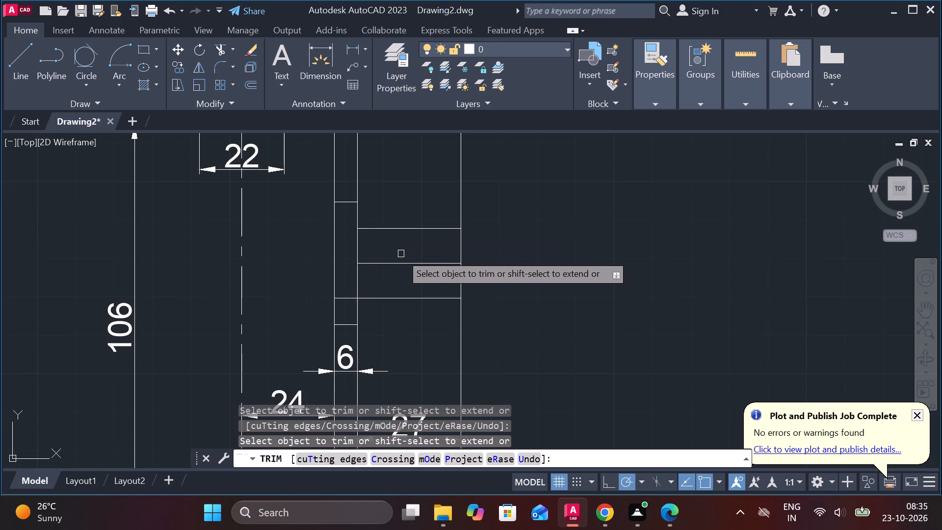
{"action": "key", "text": "Escape"}
Lengthen the middle horizontal line at both ends, past the narrow strip's left edge and past the part's outer right edge.
{"action": "left_click", "coordinate": [413, 262]}
{"action": "left_click", "coordinate": [359, 263]}
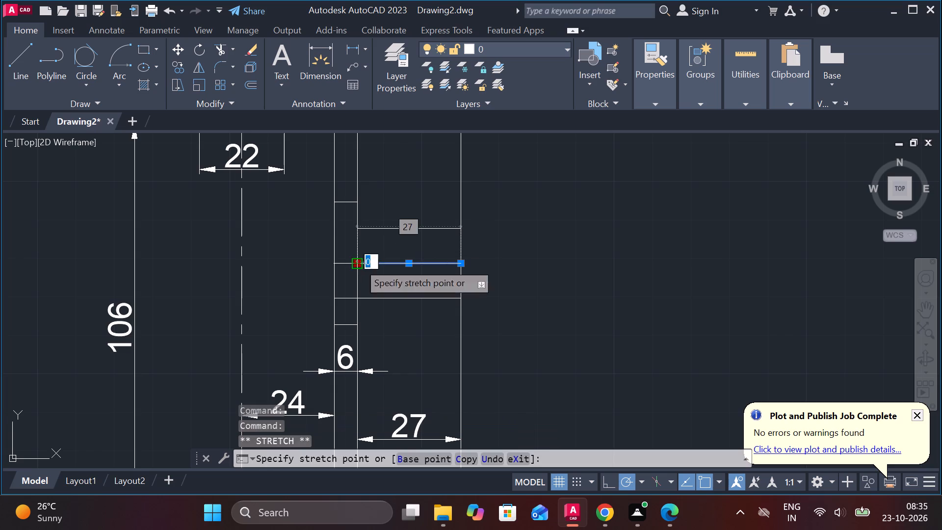
{"action": "middle_click_drag", "start_coordinate": [349, 260], "coordinate": [433, 270]}
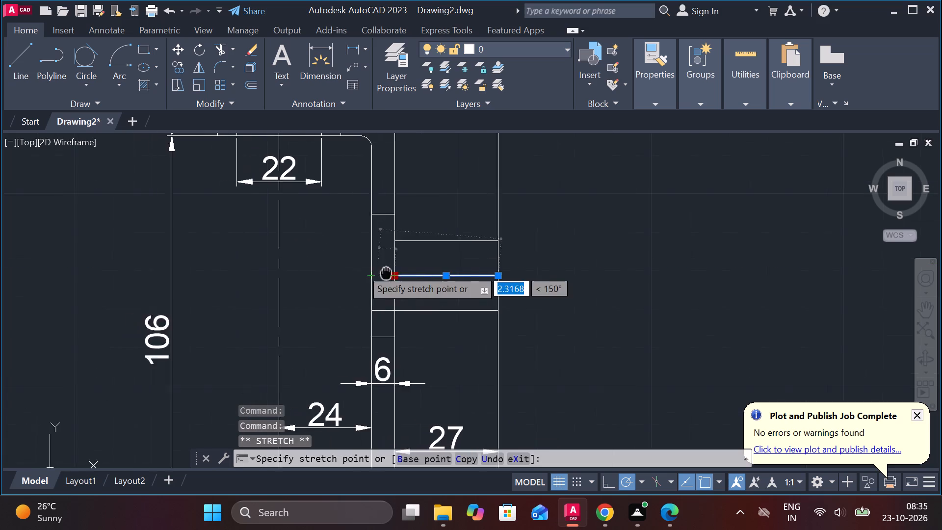
{"action": "middle_click_drag", "start_coordinate": [433, 270], "coordinate": [435, 270]}
{"action": "key", "text": "Escape"}
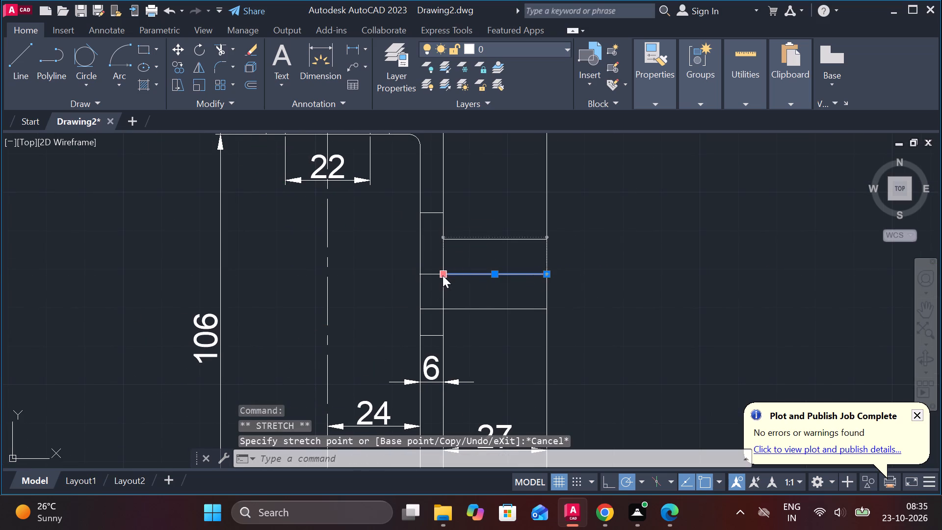
{"action": "left_click", "coordinate": [485, 310]}
{"action": "left_click", "coordinate": [396, 295]}
{"action": "key", "text": "Escape"}
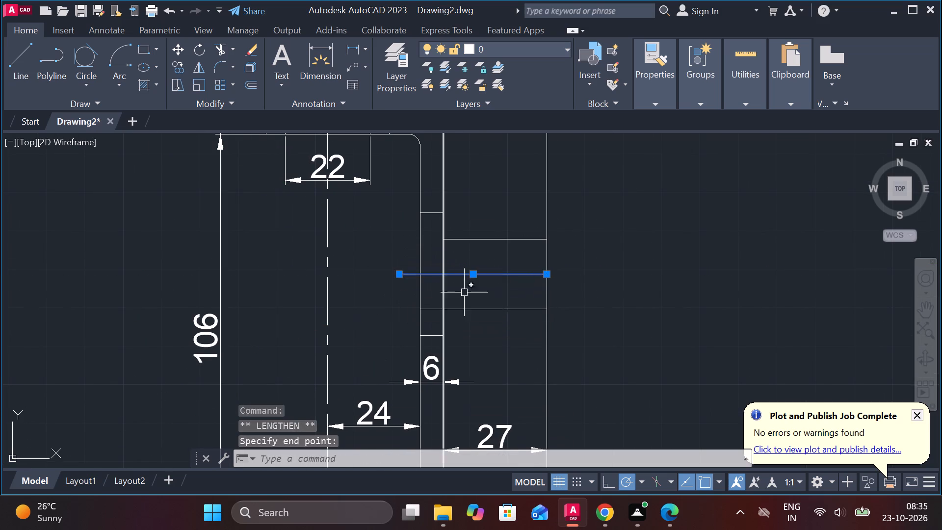
{"action": "left_click", "coordinate": [507, 277]}
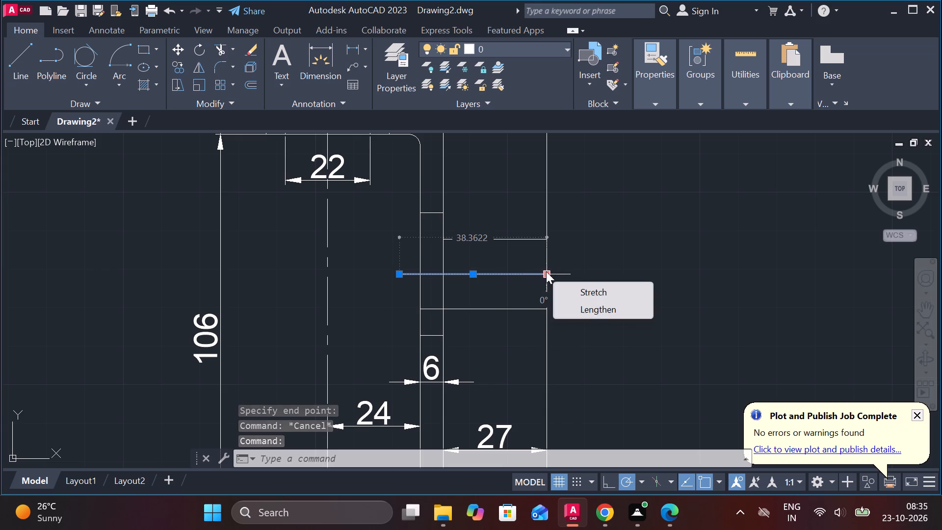
{"action": "left_click", "coordinate": [588, 306]}
{"action": "left_click", "coordinate": [594, 295]}
{"action": "key", "text": "Escape"}
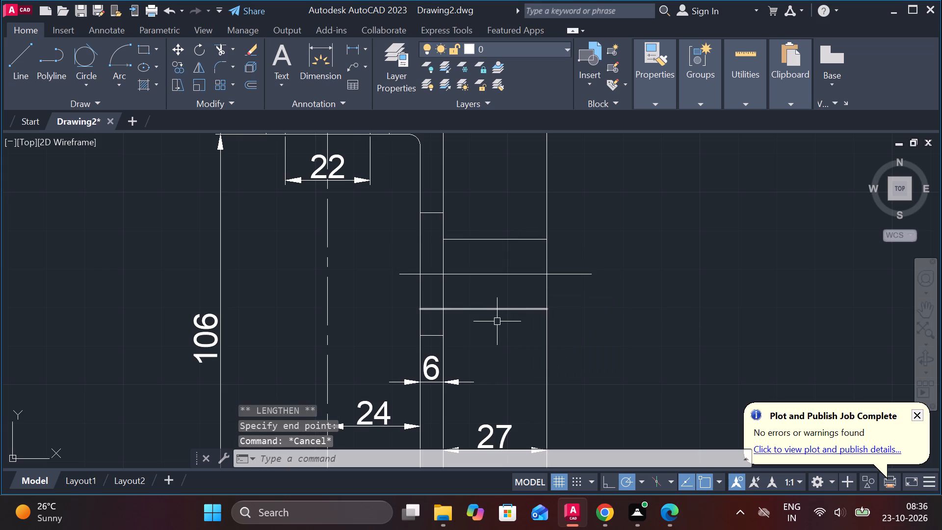
Trim the lower inner horizontal line's portion inside the narrow strip.
{"action": "type", "text": "tr"}
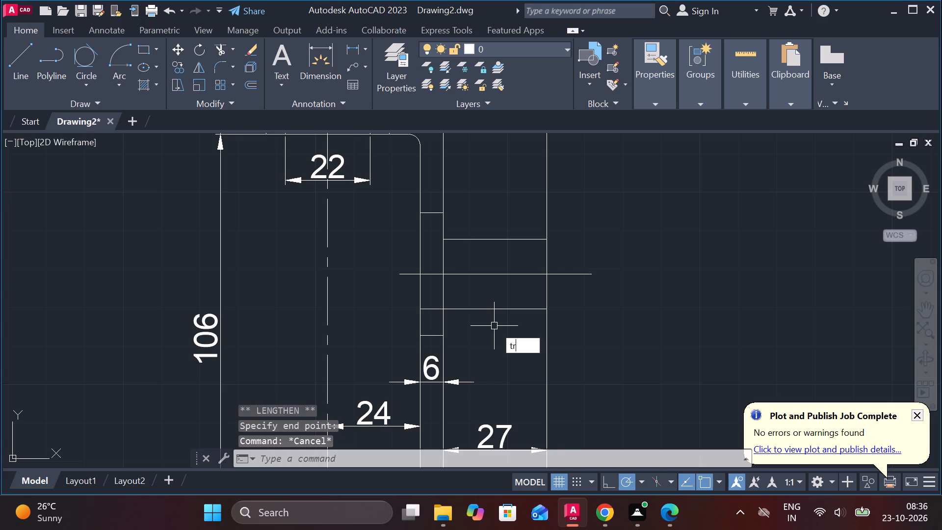
{"action": "key", "text": "space"}
{"action": "left_click", "coordinate": [426, 308]}
{"action": "key", "text": "Escape"}
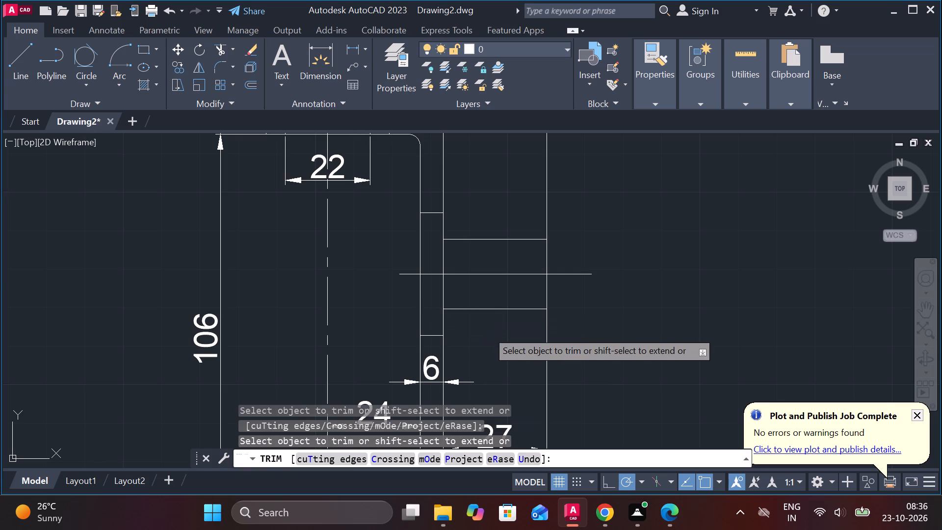
Hatch the strip section and the adjoining block, above and below the middle line, with ANSI31 at scale 0.4.
{"action": "left_click", "coordinate": [140, 79]}
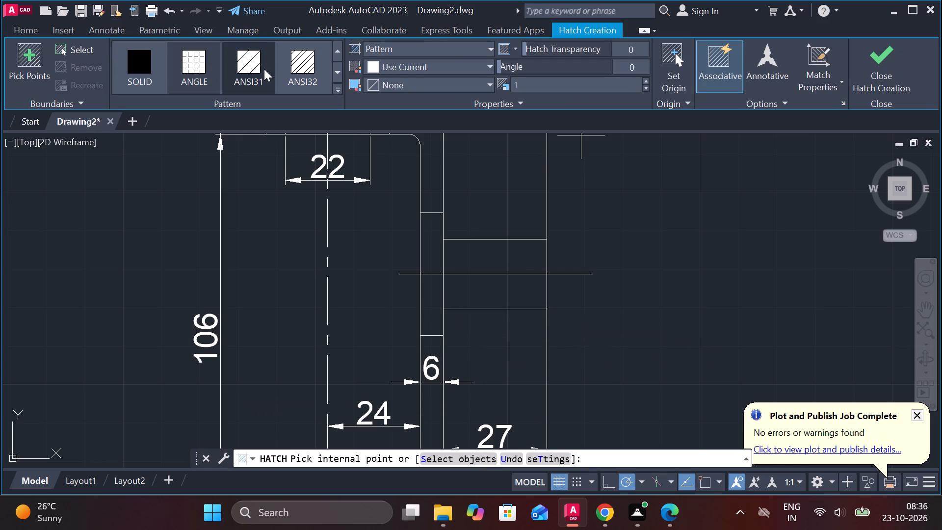
{"action": "left_click", "coordinate": [251, 67]}
{"action": "left_click", "coordinate": [523, 81]}
{"action": "key", "text": "period"}
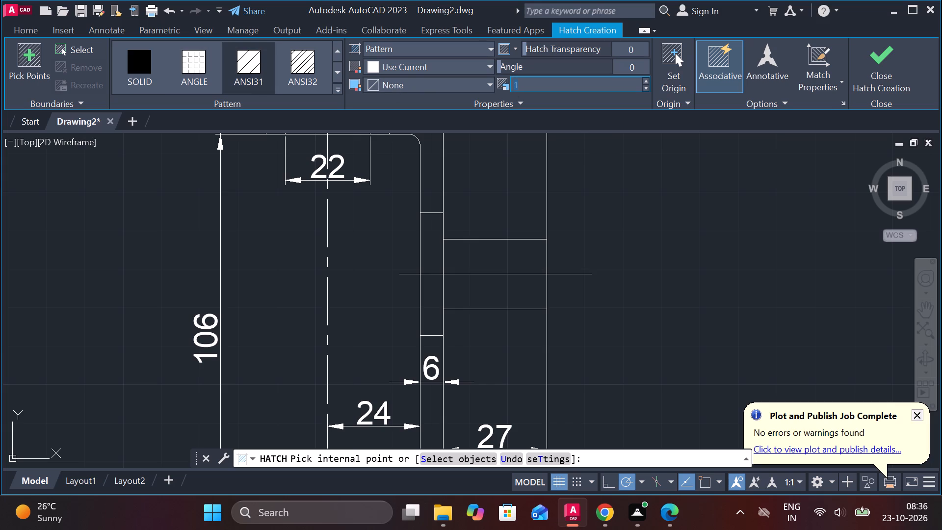
{"action": "key", "text": "4"}
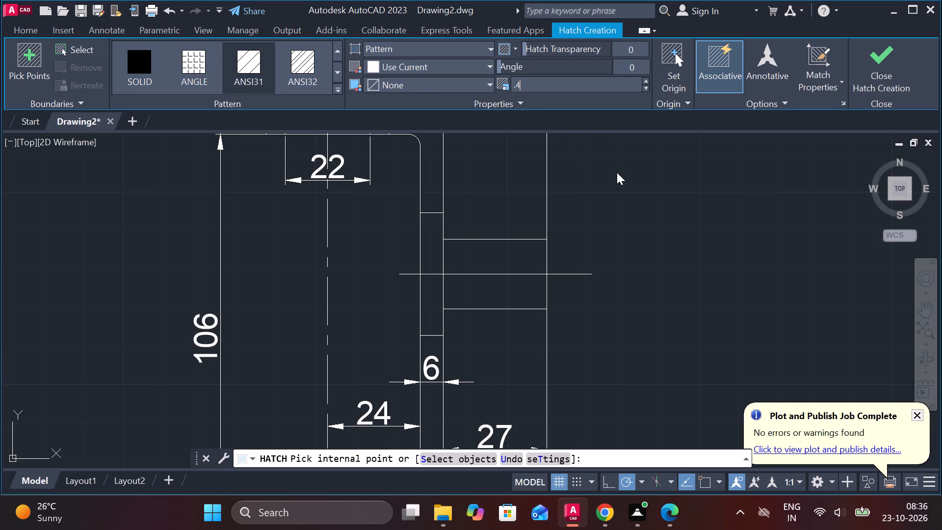
{"action": "key", "text": "Return"}
{"action": "left_click", "coordinate": [523, 248]}
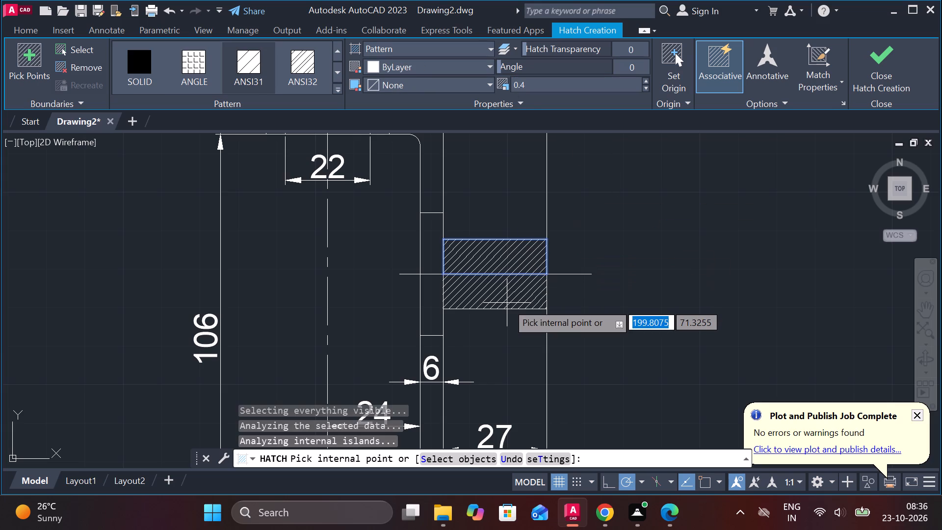
{"action": "left_click", "coordinate": [507, 303]}
{"action": "left_click", "coordinate": [429, 241]}
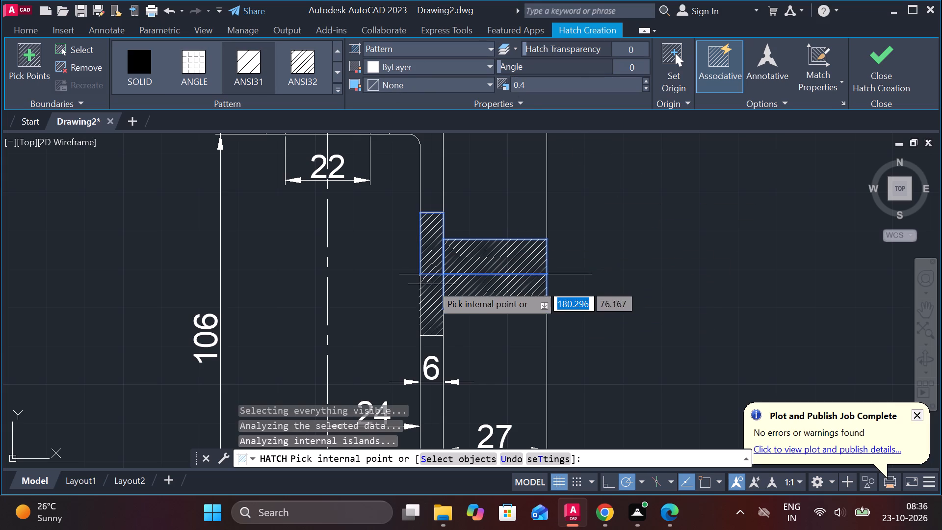
{"action": "left_click", "coordinate": [432, 284]}
{"action": "left_click", "coordinate": [894, 68]}
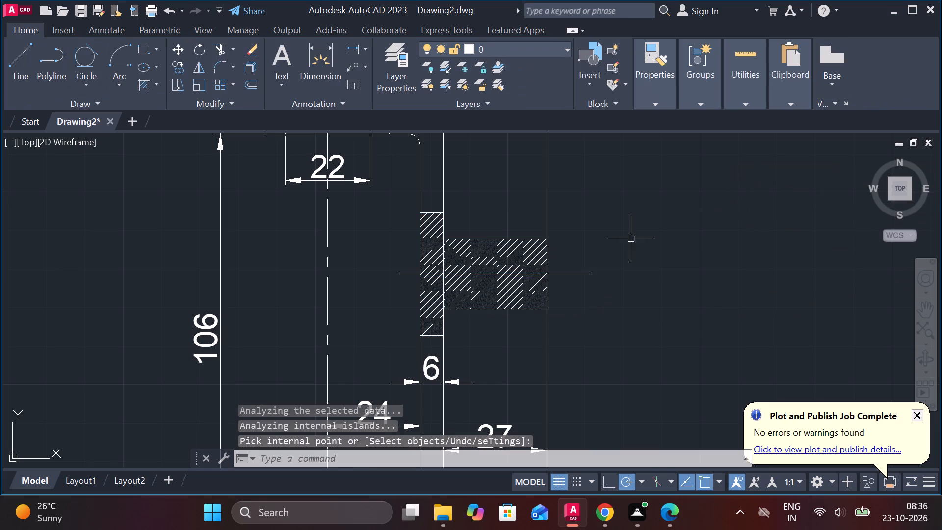
Set the linetype of the horizontal line through the hatched section to CENTER.
{"action": "left_click", "coordinate": [586, 274]}
{"action": "left_click", "coordinate": [653, 109]}
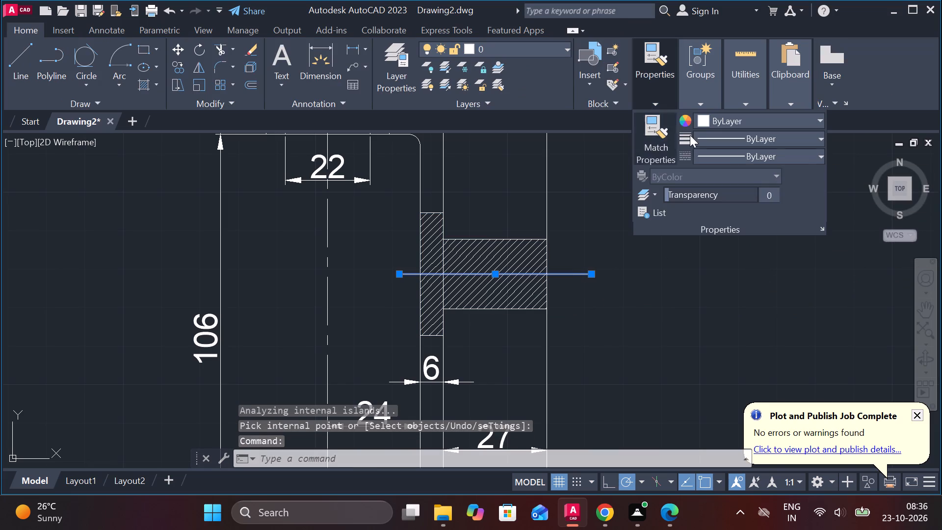
{"action": "left_click", "coordinate": [738, 150]}
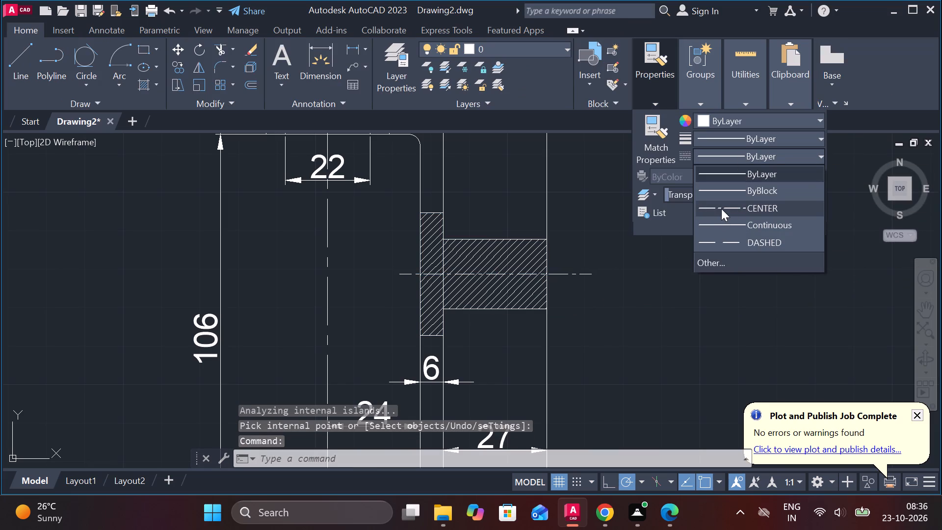
{"action": "left_click", "coordinate": [721, 209]}
{"action": "key", "text": "Escape"}
Add vertical linear dimensions for the hatched strip's height on its left and the hatched block's height beyond the outer right edge.
{"action": "left_click", "coordinate": [351, 53]}
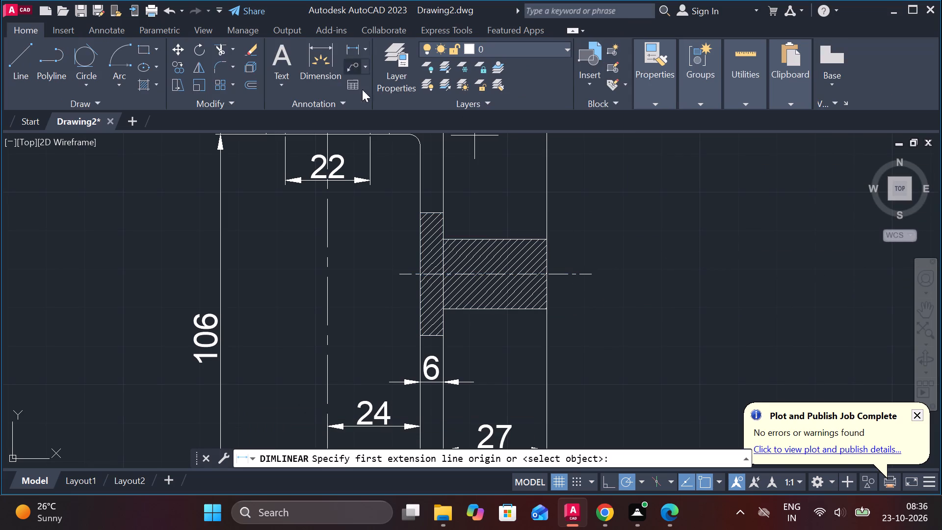
{"action": "left_click", "coordinate": [419, 213]}
{"action": "left_click", "coordinate": [419, 333]}
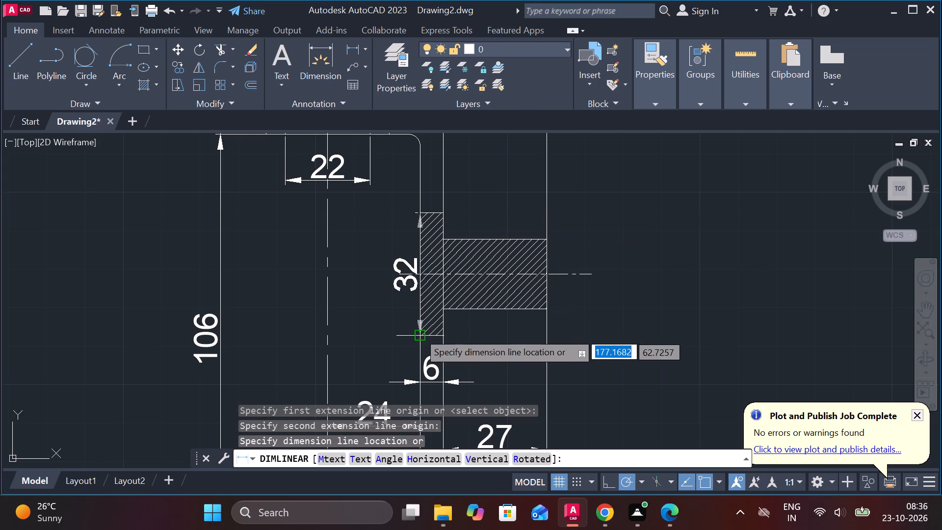
{"action": "left_click", "coordinate": [398, 310]}
{"action": "key", "text": "space"}
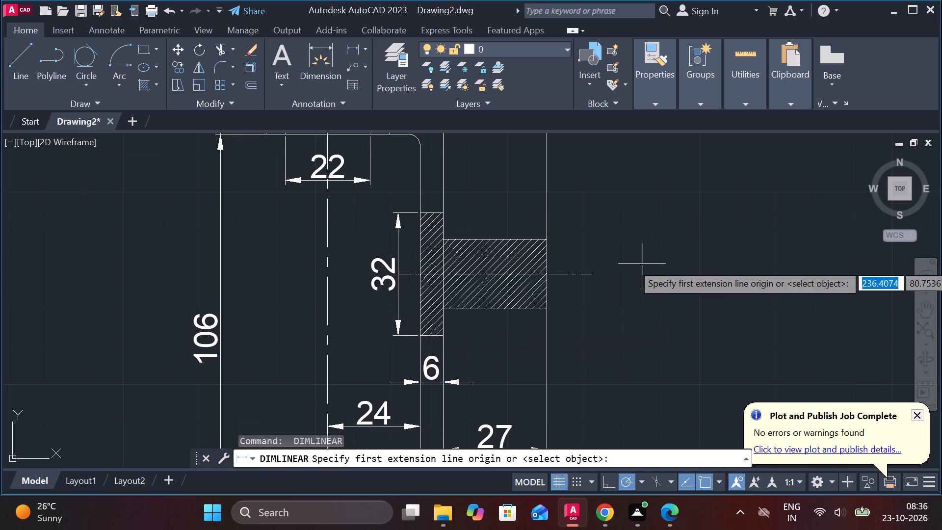
{"action": "left_click", "coordinate": [556, 239]}
{"action": "left_click", "coordinate": [553, 307]}
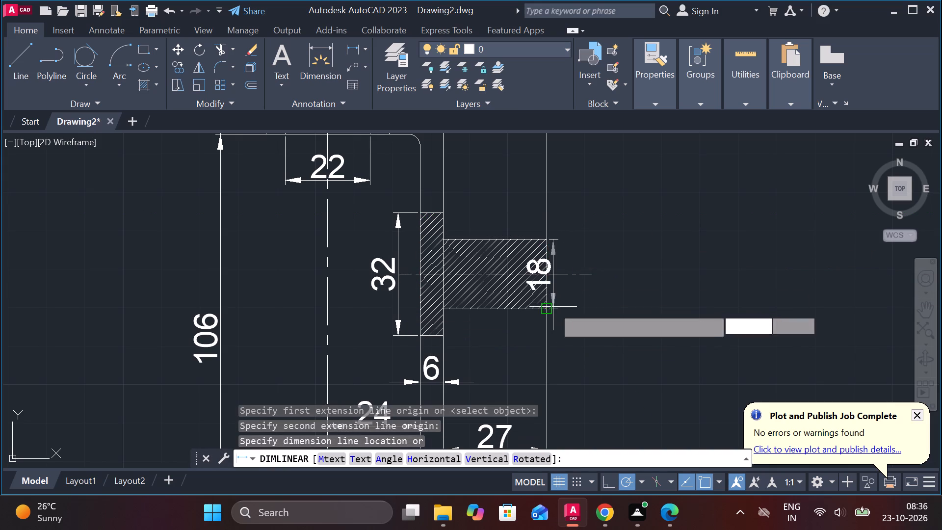
{"action": "left_click", "coordinate": [587, 303]}
{"action": "scroll", "coordinate": [634, 305], "scroll_direction": "down", "scroll_amount": 2}
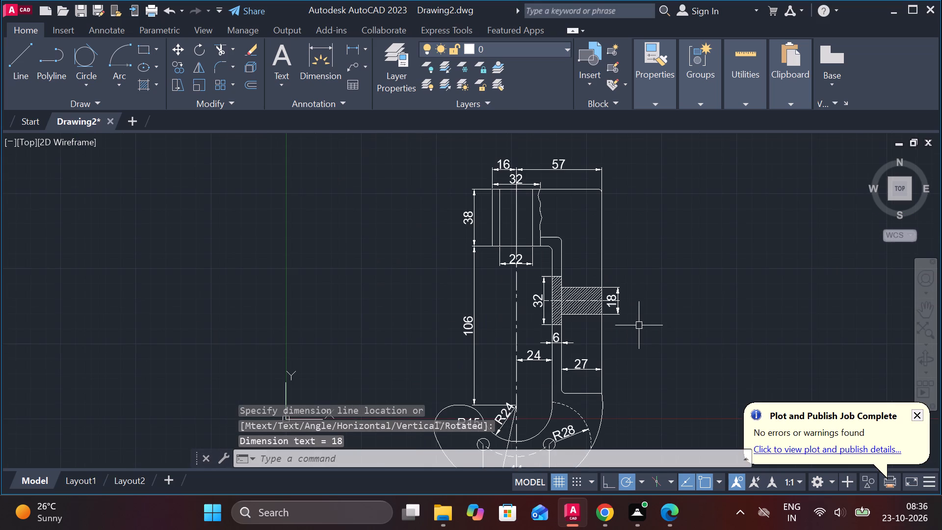
{"action": "middle_click_drag", "start_coordinate": [639, 325], "coordinate": [638, 320]}
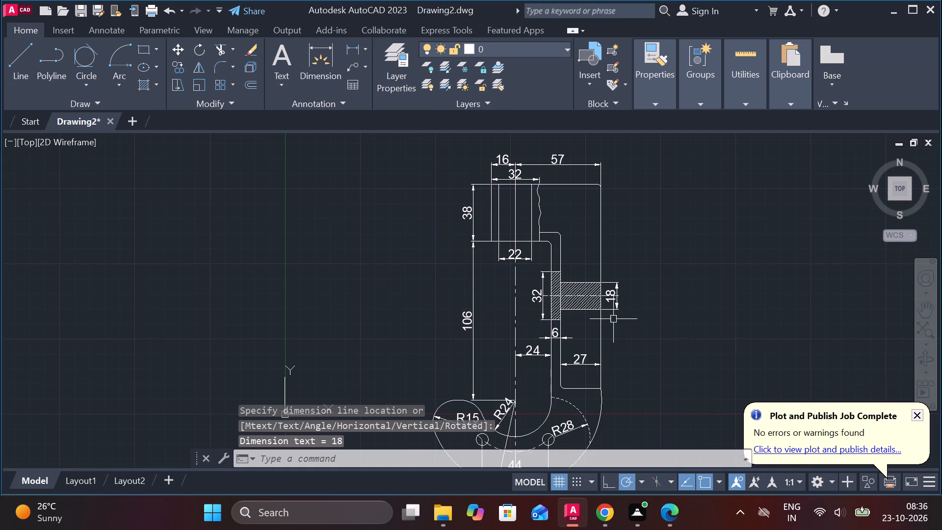
Add a diameter dimension to the left small hole in the hook, placing its text outside the hook's lower-left edge.
{"action": "middle_click_drag", "start_coordinate": [629, 333], "coordinate": [651, 249]}
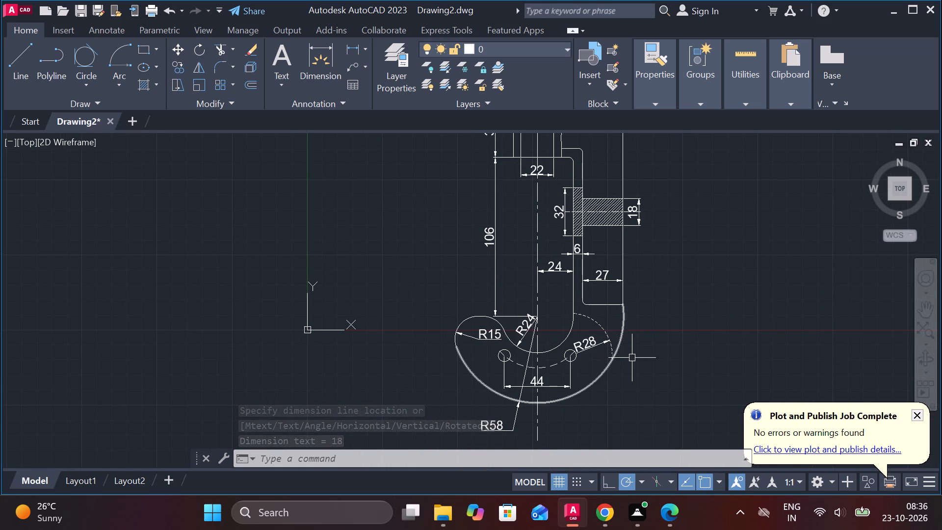
{"action": "middle_click_drag", "start_coordinate": [637, 366], "coordinate": [623, 364]}
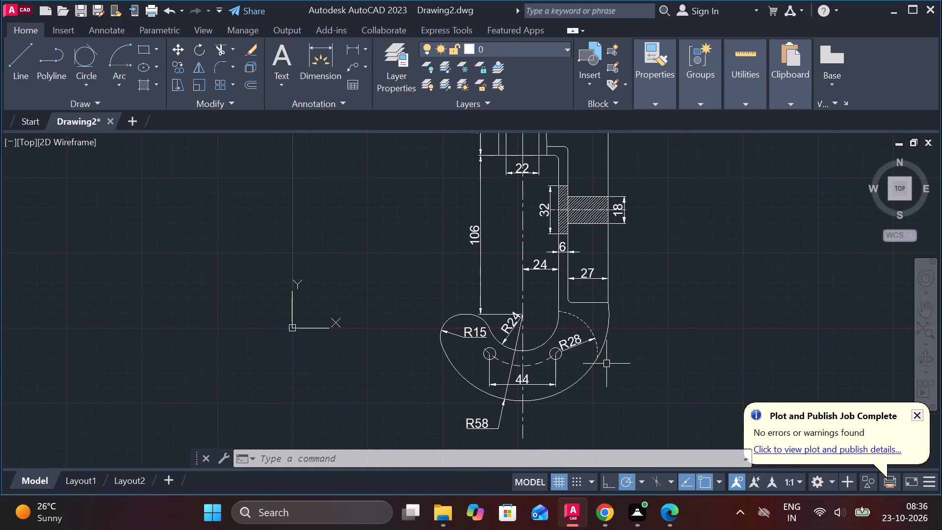
{"action": "left_click", "coordinate": [363, 52]}
{"action": "left_click", "coordinate": [375, 228]}
{"action": "scroll", "coordinate": [496, 371], "scroll_direction": "up", "scroll_amount": 2}
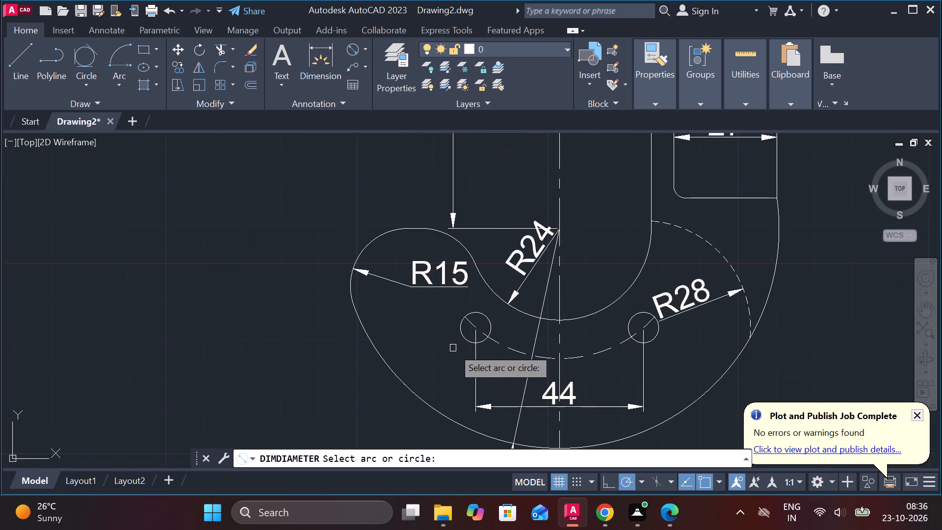
{"action": "left_click", "coordinate": [462, 336]}
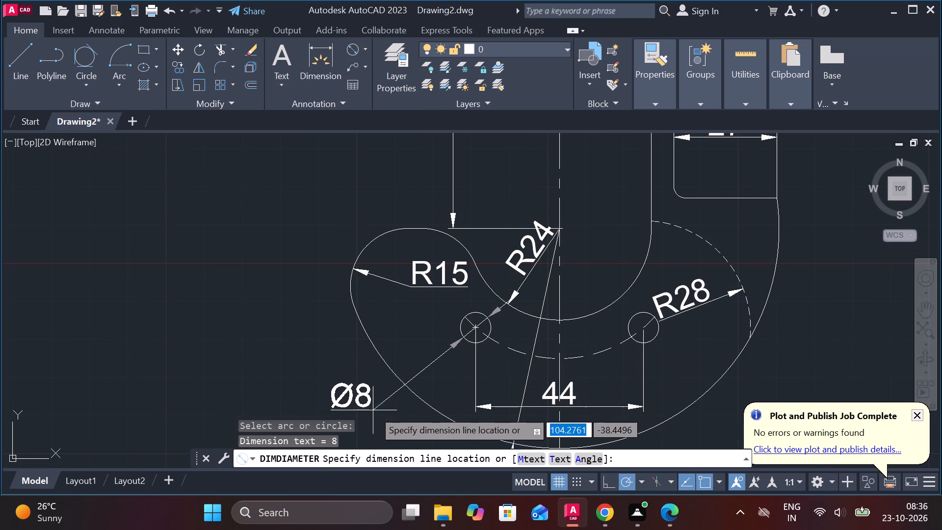
{"action": "left_click", "coordinate": [374, 410]}
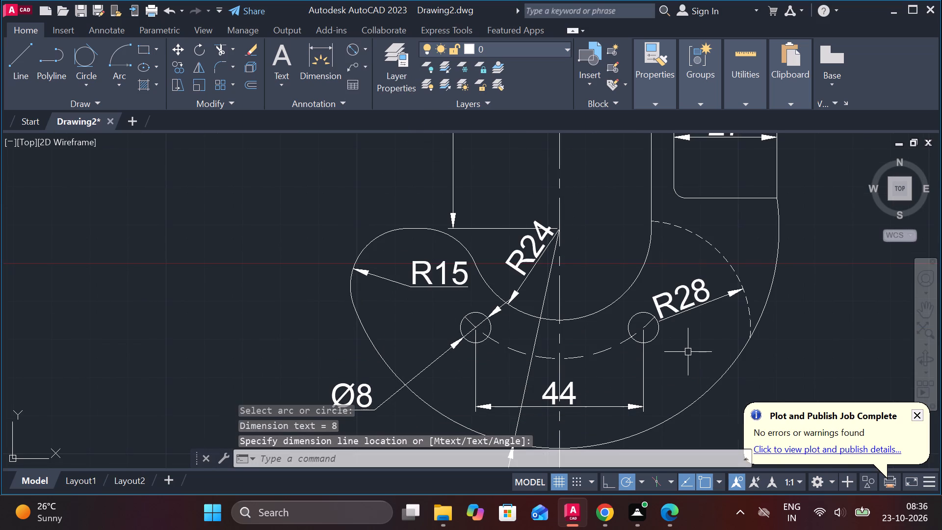
Raise the 16 and 57 dimensions onto one higher line above the part, and move the 32 dimension up beneath them.
{"action": "scroll", "coordinate": [688, 352], "scroll_direction": "down", "scroll_amount": 2}
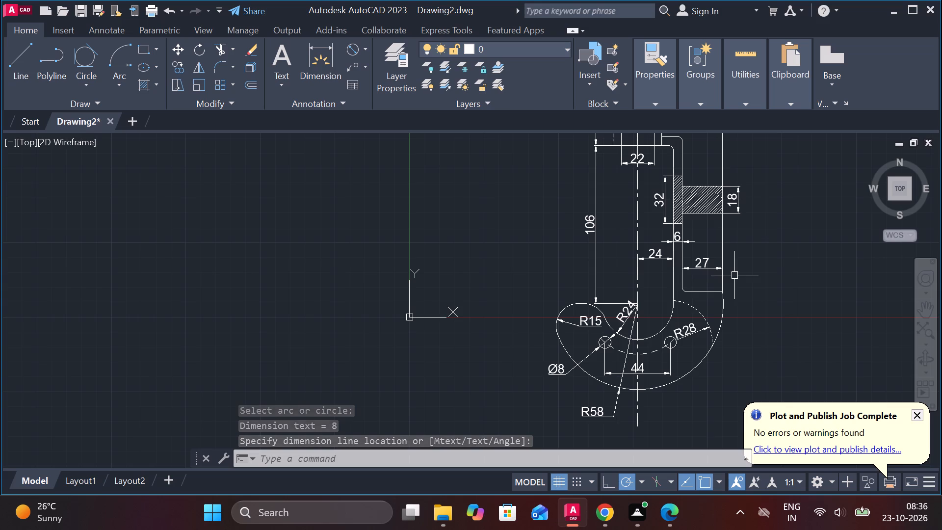
{"action": "middle_click_drag", "start_coordinate": [741, 270], "coordinate": [607, 341]}
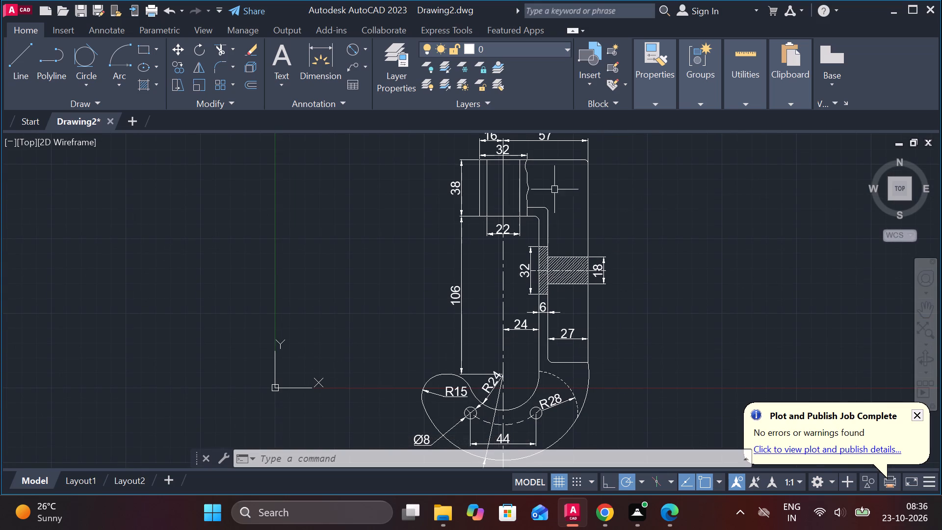
{"action": "scroll", "coordinate": [525, 162], "scroll_direction": "up", "scroll_amount": 1}
{"action": "middle_click_drag", "start_coordinate": [530, 162], "coordinate": [534, 263]}
{"action": "scroll", "coordinate": [524, 253], "scroll_direction": "up", "scroll_amount": 2}
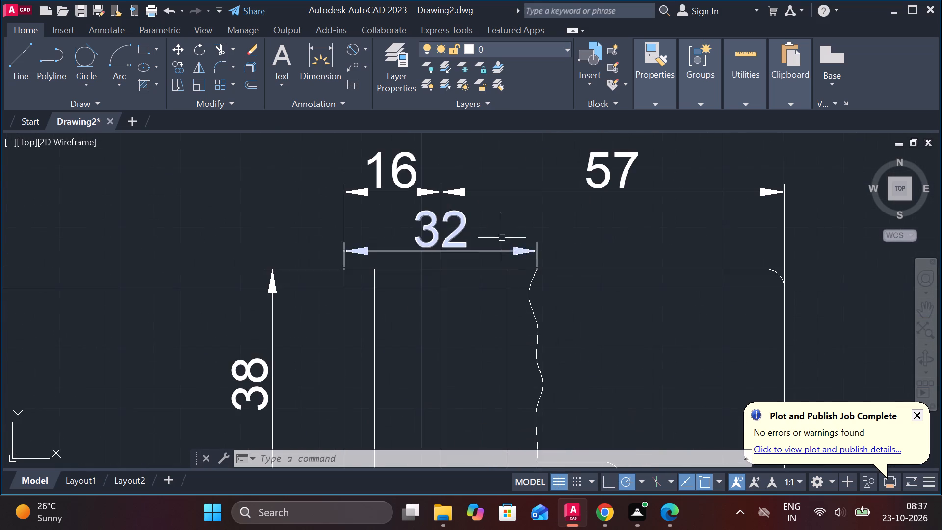
{"action": "middle_click_drag", "start_coordinate": [501, 225], "coordinate": [509, 303]}
{"action": "left_click", "coordinate": [416, 255]}
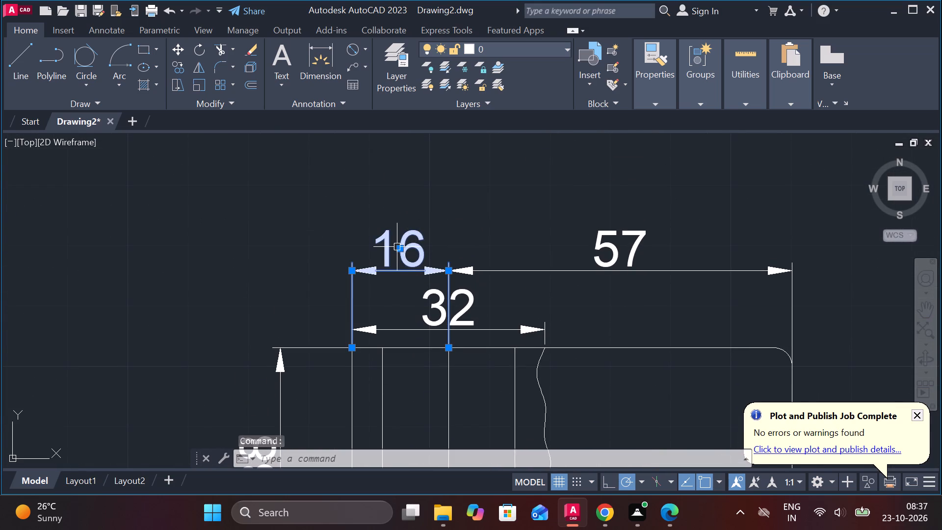
{"action": "left_click", "coordinate": [398, 248]}
{"action": "left_click", "coordinate": [401, 215]}
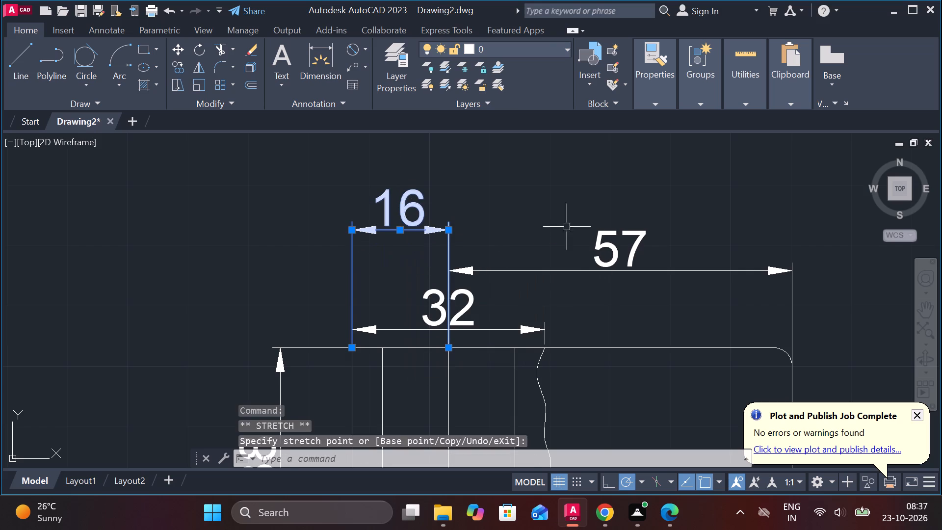
{"action": "left_click", "coordinate": [600, 242]}
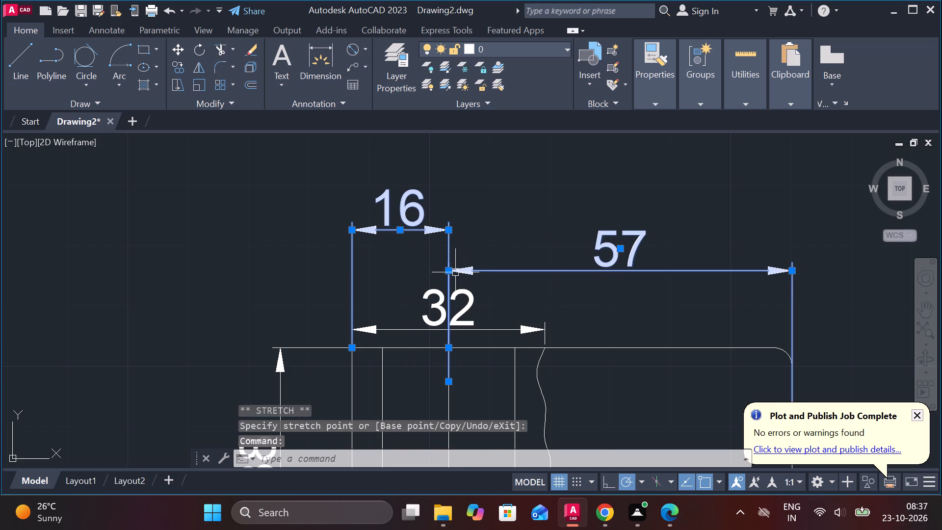
{"action": "left_click", "coordinate": [448, 272]}
{"action": "left_click", "coordinate": [447, 235]}
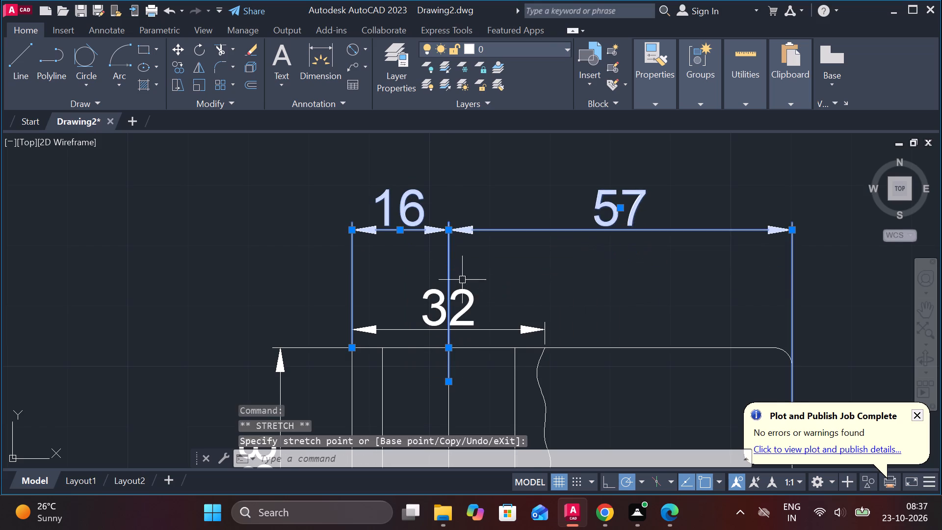
{"action": "key", "text": "Escape"}
{"action": "left_click", "coordinate": [461, 293]}
{"action": "left_click", "coordinate": [451, 310]}
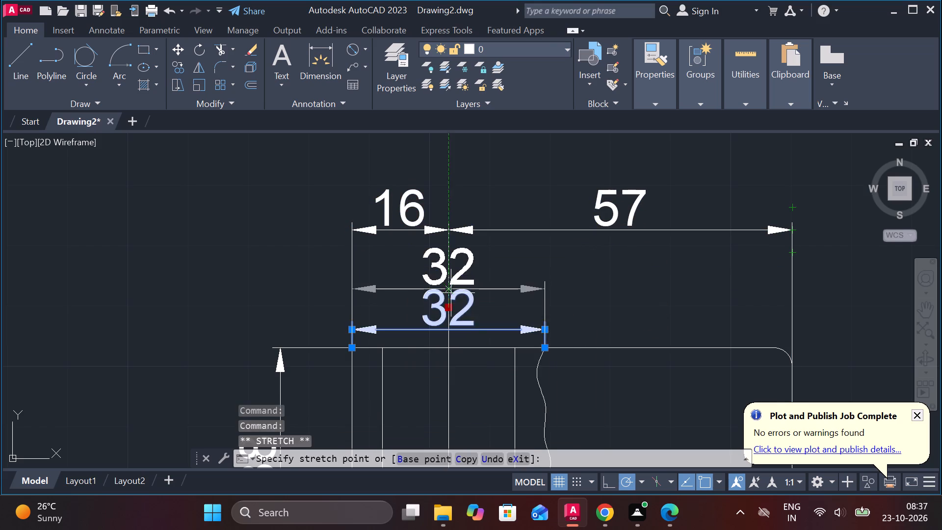
{"action": "left_click", "coordinate": [451, 300]}
{"action": "key", "text": "Escape"}
Add a diameter symbol before the text of the 32 dimension above the top block.
{"action": "double_click", "coordinate": [445, 275]}
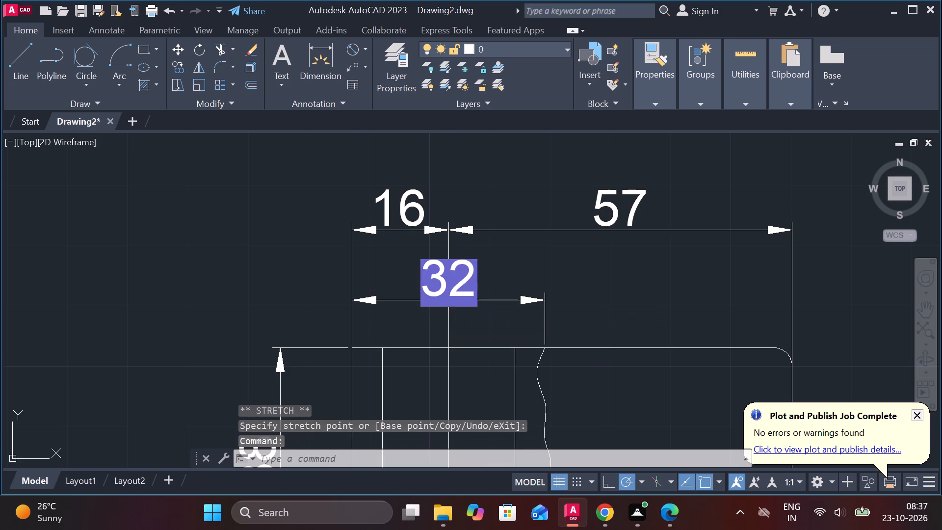
{"action": "left_click", "coordinate": [628, 90]}
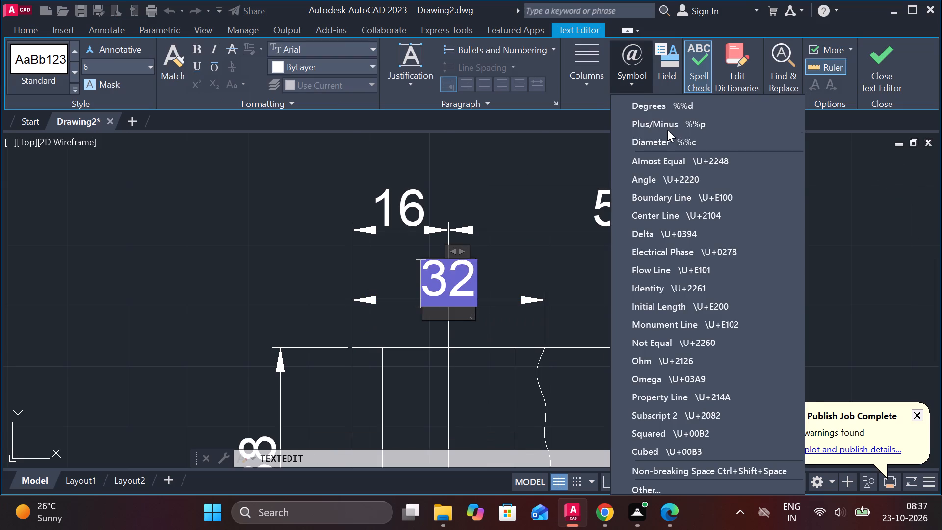
{"action": "left_click", "coordinate": [651, 146]}
{"action": "left_click", "coordinate": [863, 71]}
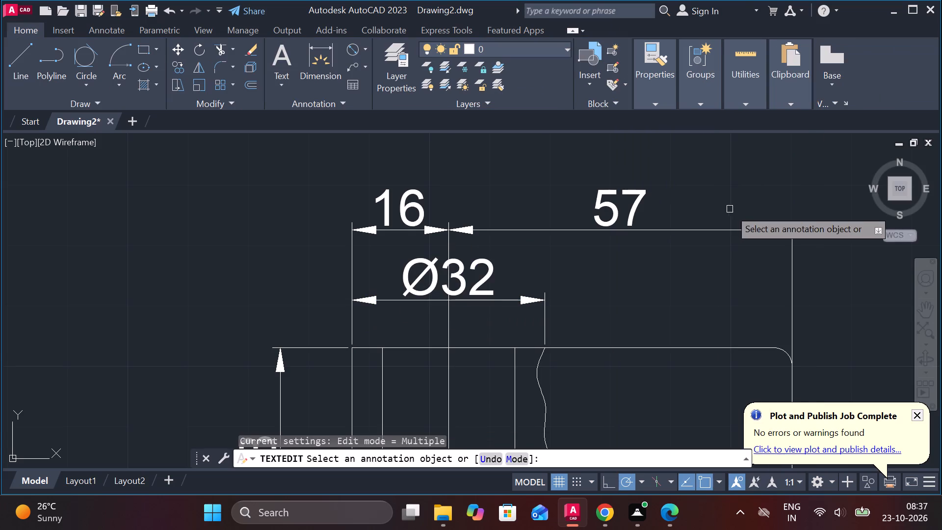
{"action": "key", "text": "Escape"}
Erase the solid middle vertical line in the top block and extend the dash-dot centre line through it to the top edge.
{"action": "scroll", "coordinate": [672, 239], "scroll_direction": "down", "scroll_amount": 2}
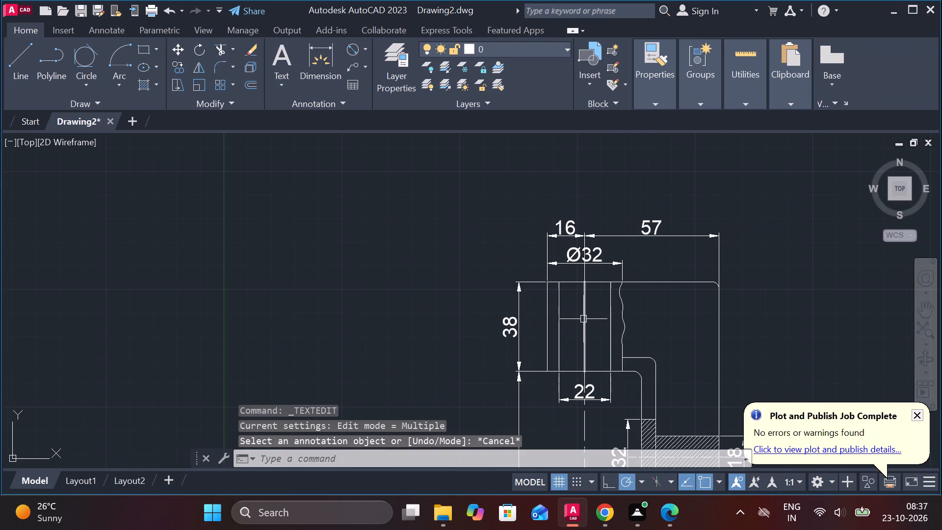
{"action": "left_click", "coordinate": [583, 319]}
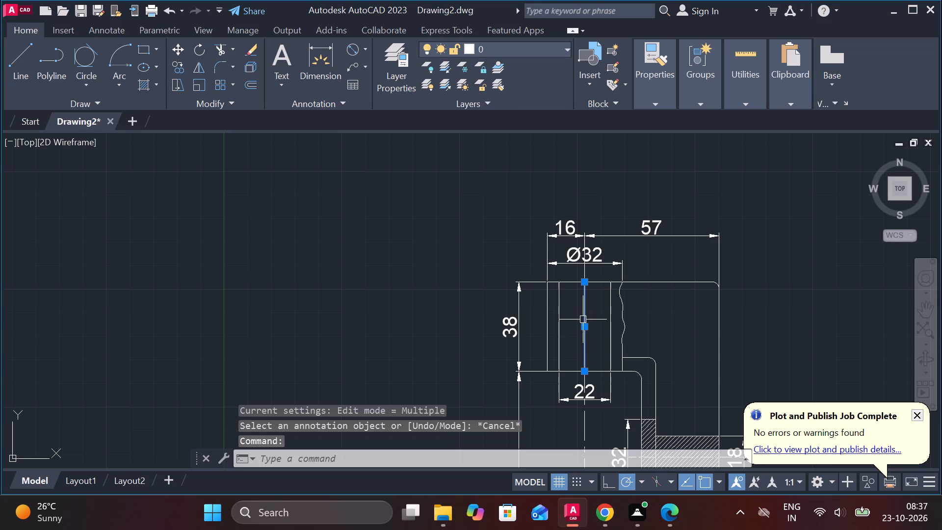
{"action": "type", "text": "e"}
{"action": "key", "text": "space"}
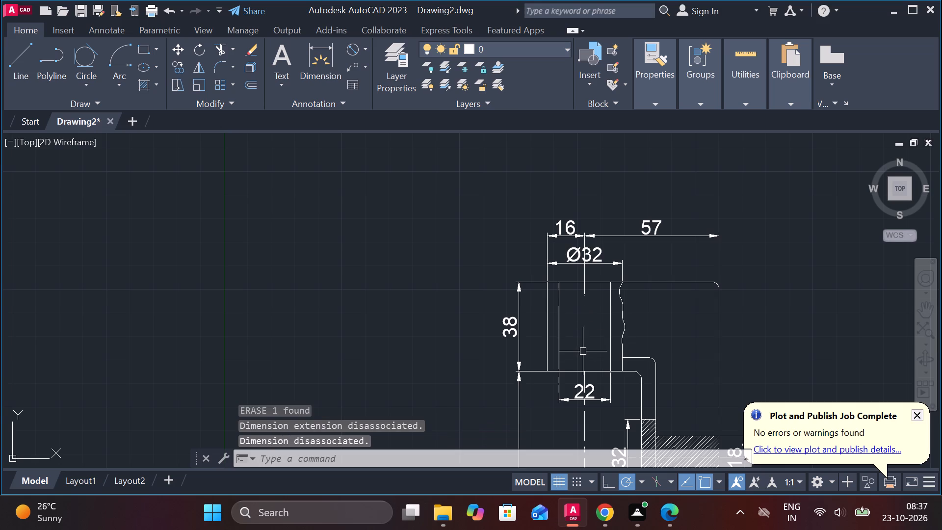
{"action": "type", "text": "ex"}
{"action": "key", "text": "space"}
{"action": "left_click", "coordinate": [587, 421]}
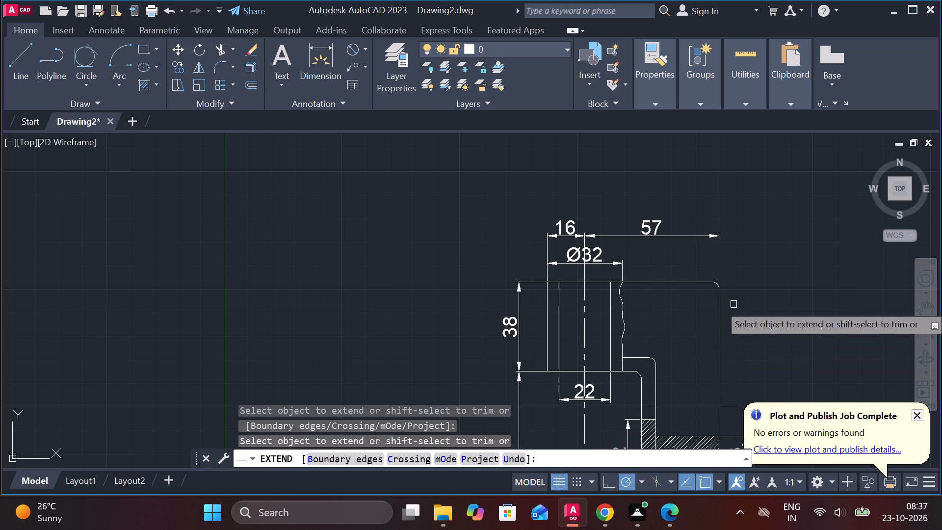
{"action": "key", "text": "Escape"}
Hatch both walls of the top block, on either side of the bore, with ANSI31 at scale 0.4.
{"action": "scroll", "coordinate": [733, 304], "scroll_direction": "down", "scroll_amount": 1}
{"action": "middle_click_drag", "start_coordinate": [757, 318], "coordinate": [650, 276]}
{"action": "scroll", "coordinate": [553, 263], "scroll_direction": "up", "scroll_amount": 1}
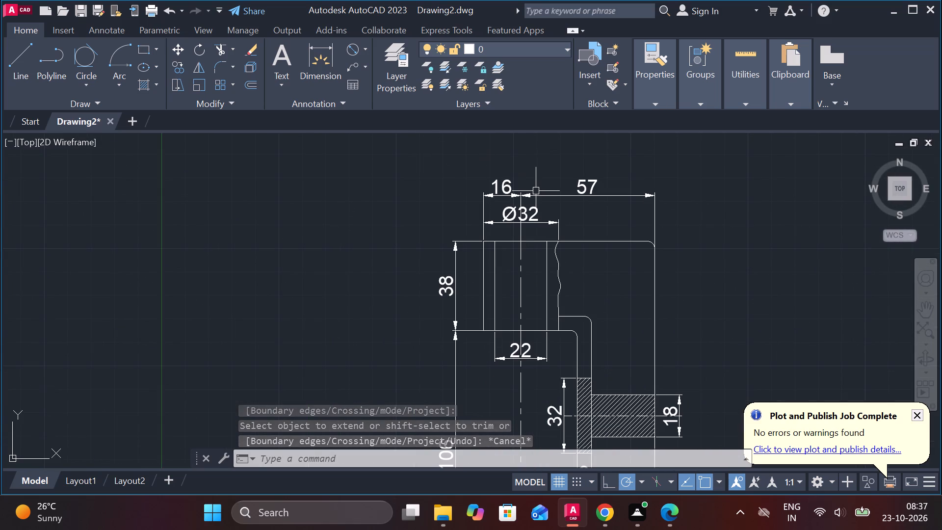
{"action": "left_click", "coordinate": [148, 91]}
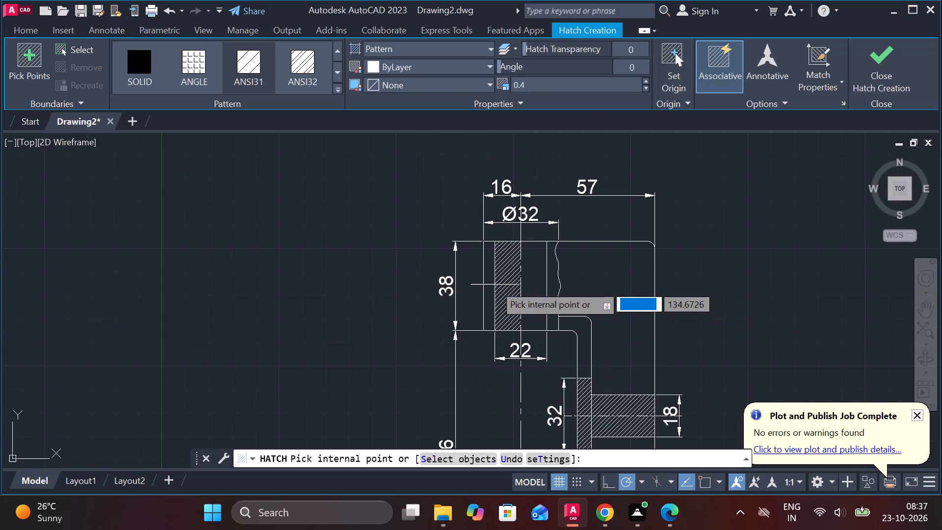
{"action": "left_click", "coordinate": [495, 285]}
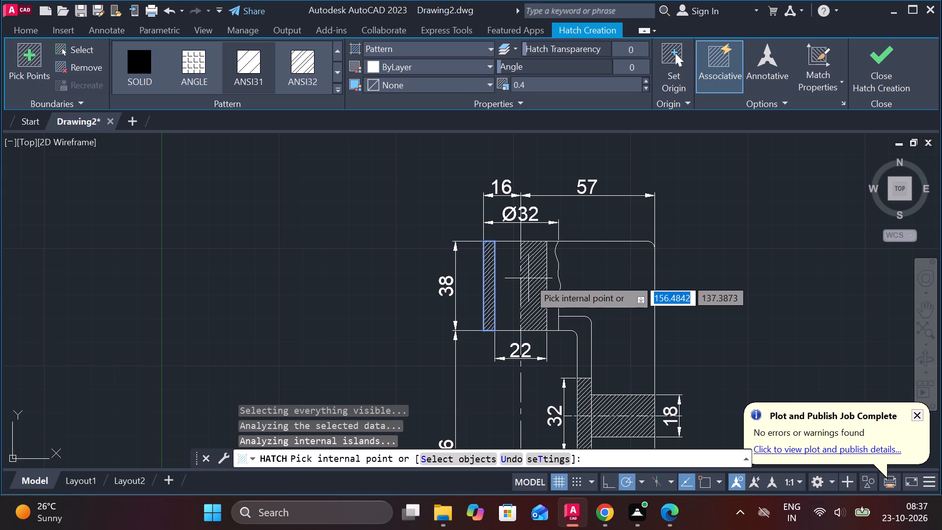
{"action": "left_click", "coordinate": [549, 275]}
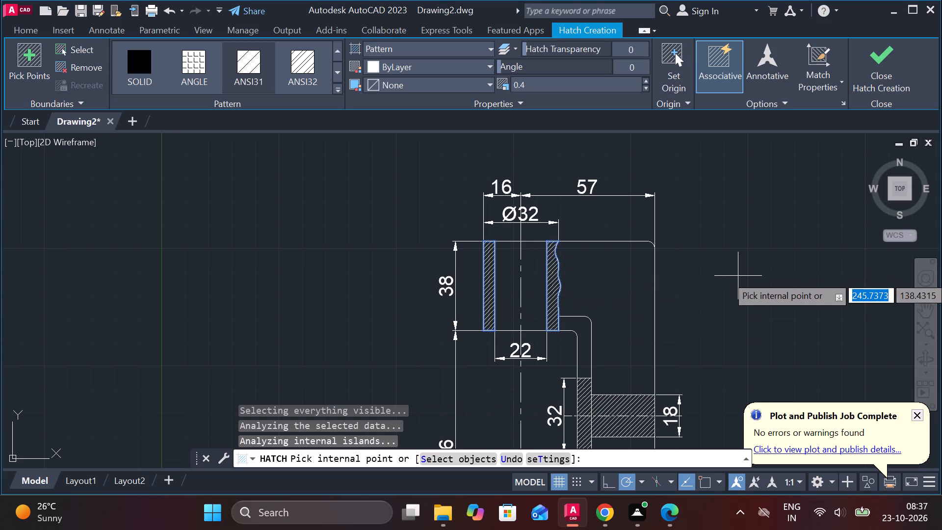
{"action": "left_click", "coordinate": [897, 90]}
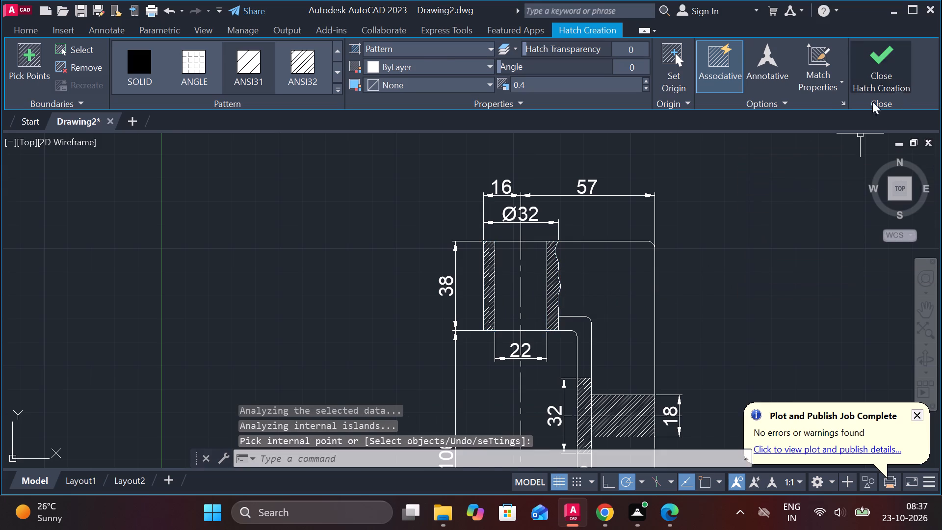
{"action": "scroll", "coordinate": [746, 255], "scroll_direction": "down", "scroll_amount": 2}
{"action": "middle_click_drag", "start_coordinate": [747, 281], "coordinate": [581, 196]}
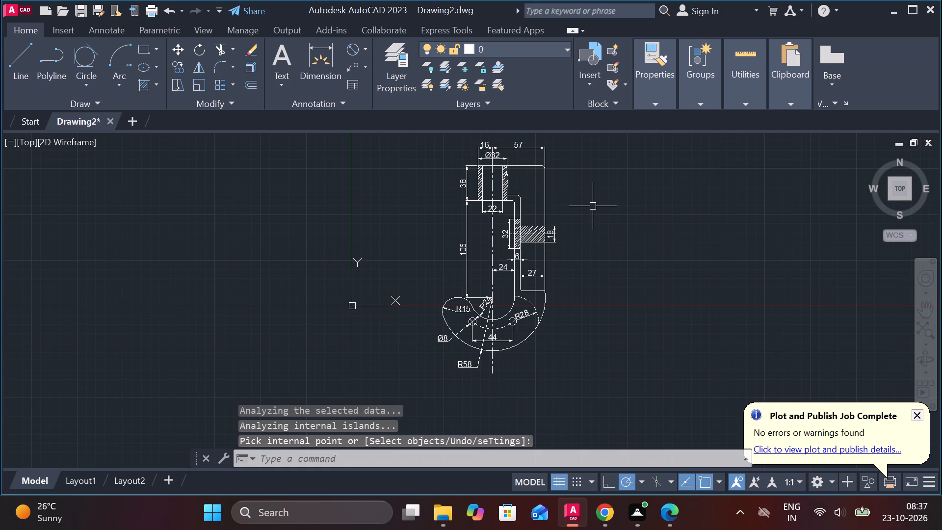
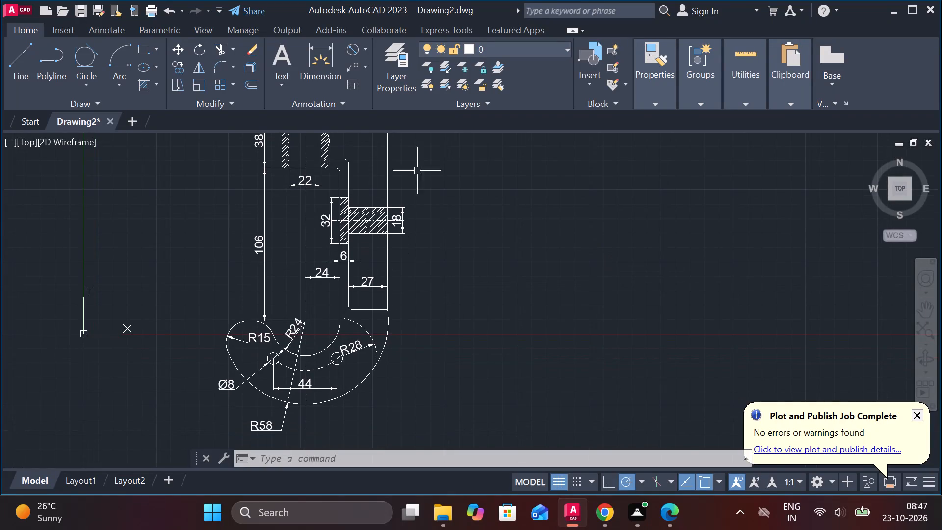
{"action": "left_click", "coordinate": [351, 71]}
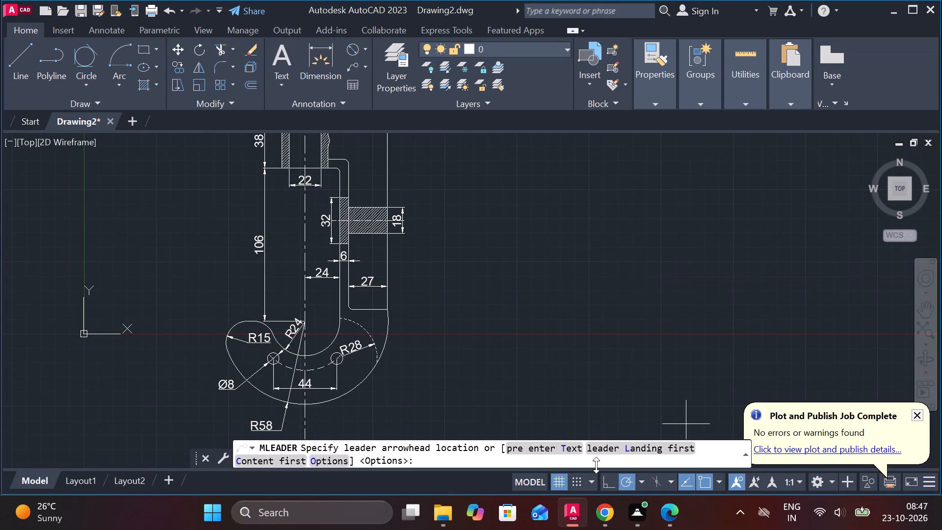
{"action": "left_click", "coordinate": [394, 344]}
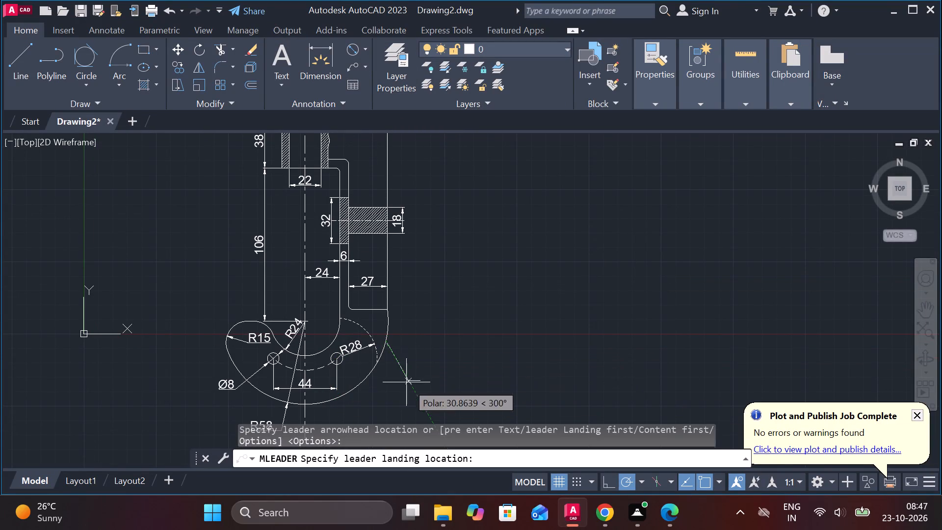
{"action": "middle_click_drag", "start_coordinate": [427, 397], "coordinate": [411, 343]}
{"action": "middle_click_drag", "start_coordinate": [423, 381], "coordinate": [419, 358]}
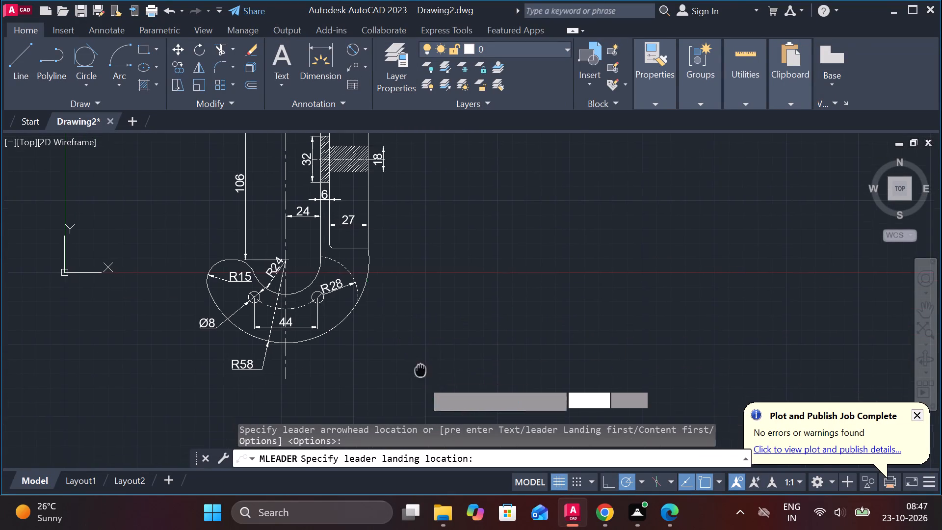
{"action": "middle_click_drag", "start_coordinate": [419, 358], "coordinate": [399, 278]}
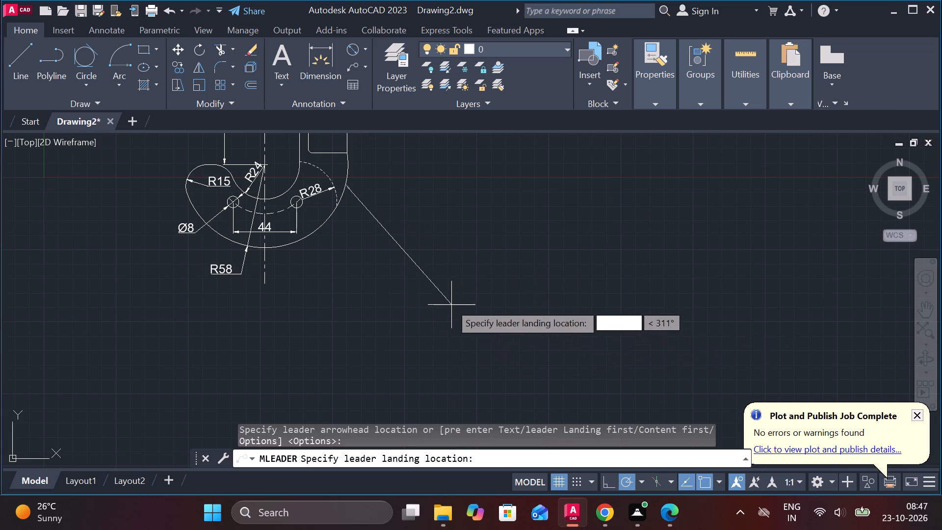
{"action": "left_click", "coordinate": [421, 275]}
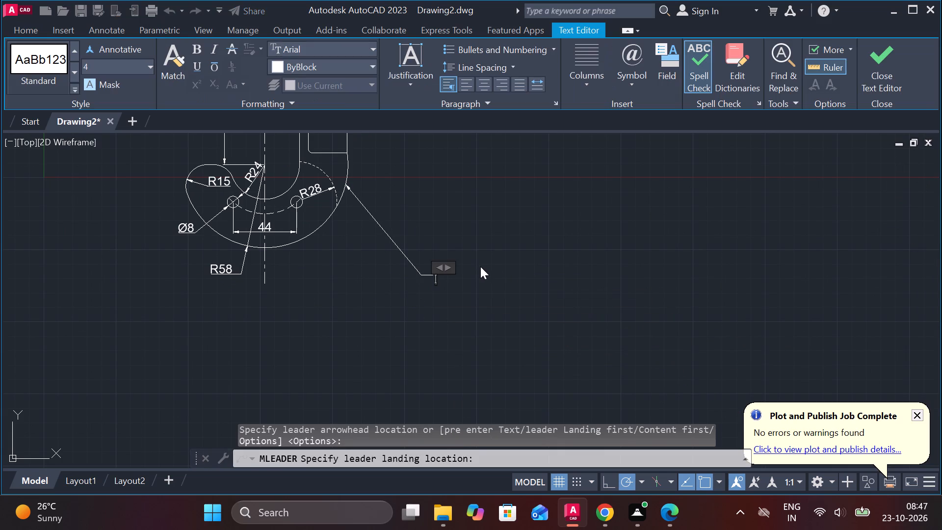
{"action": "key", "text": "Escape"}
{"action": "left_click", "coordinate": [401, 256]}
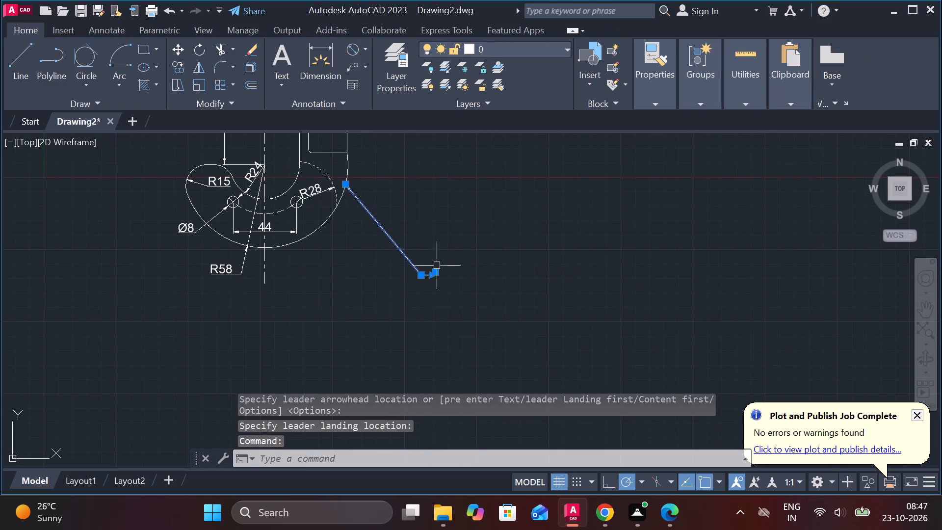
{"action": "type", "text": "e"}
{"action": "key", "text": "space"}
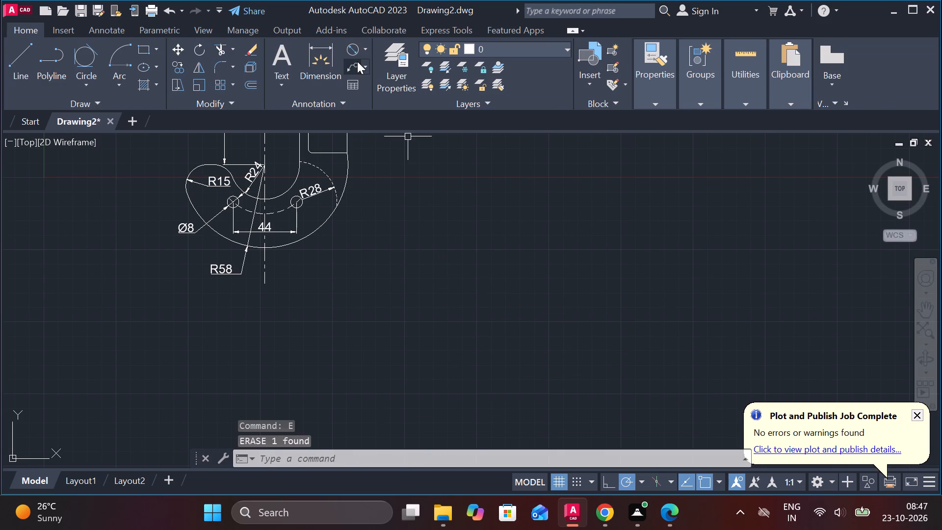
Add a multileader pointing at the upper-left arc of the hook tip, with the text 1 at height 10.
{"action": "left_click", "coordinate": [357, 61]}
{"action": "middle_click_drag", "start_coordinate": [400, 250], "coordinate": [495, 402]}
{"action": "left_click", "coordinate": [289, 318]}
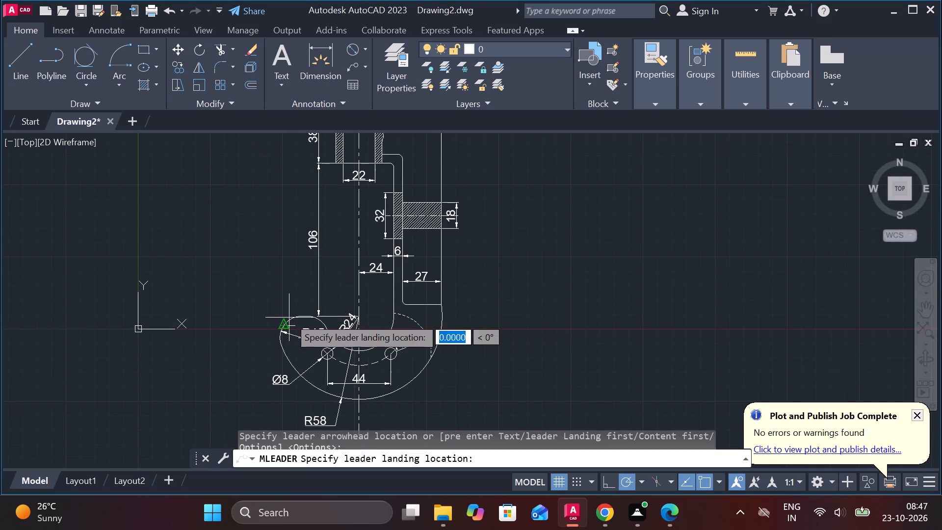
{"action": "left_click", "coordinate": [259, 270]}
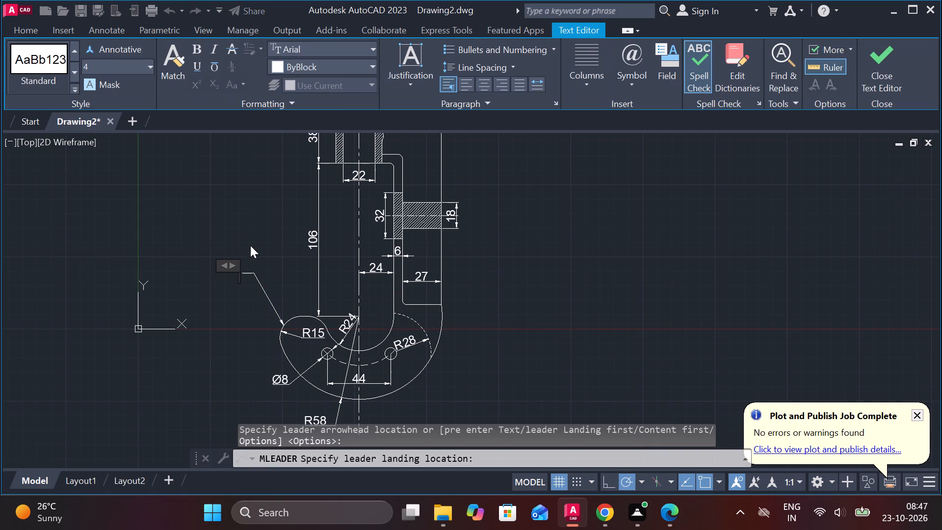
{"action": "left_click", "coordinate": [87, 67]}
{"action": "key", "text": "1"}
{"action": "key", "text": "0"}
{"action": "key", "text": "Return"}
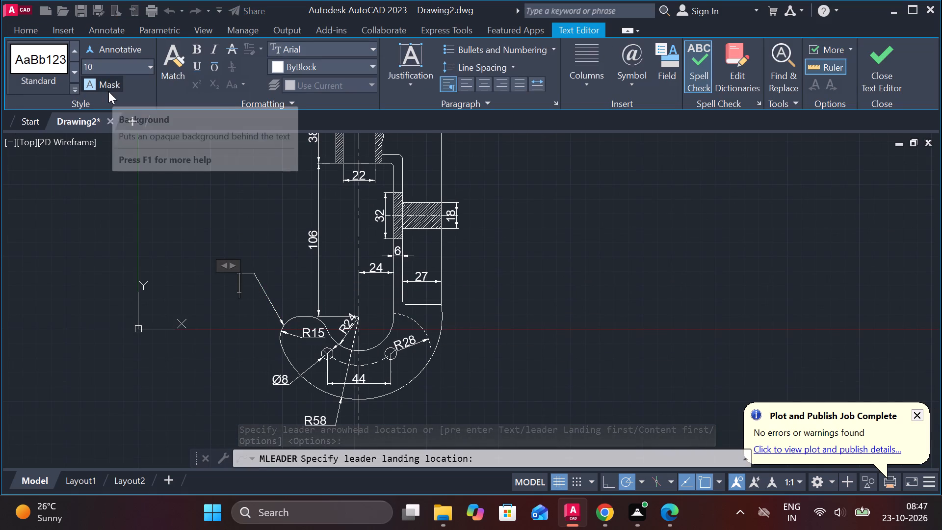
{"action": "key", "text": "1"}
{"action": "key", "text": "Return"}
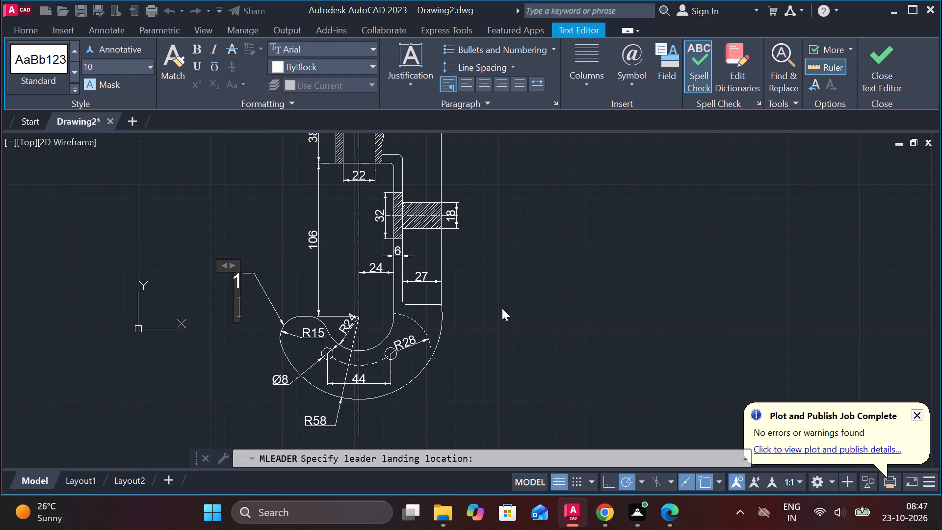
{"action": "left_click", "coordinate": [890, 59]}
Draw connected lines in the empty space right of the part: 48 down, 13 to the right, and back up level with the start.
{"action": "scroll", "coordinate": [452, 348], "scroll_direction": "down", "scroll_amount": 2}
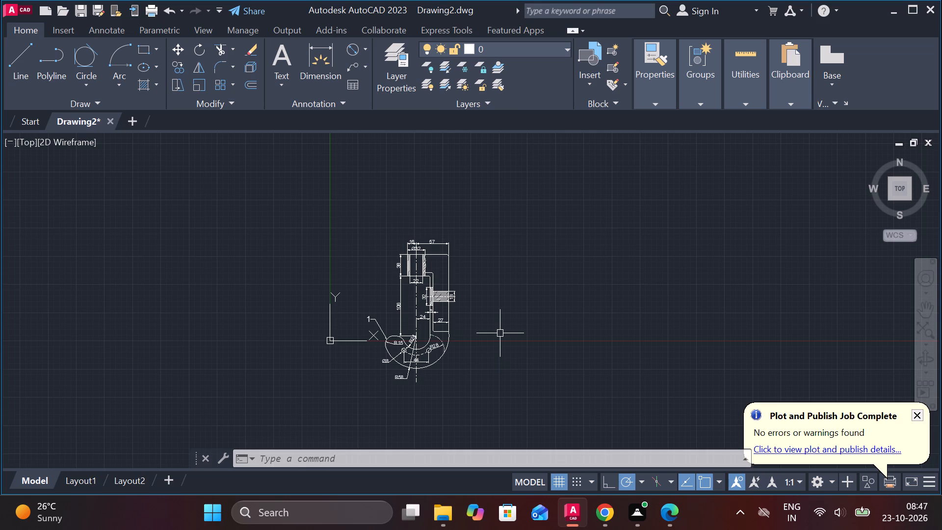
{"action": "scroll", "coordinate": [448, 298], "scroll_direction": "up", "scroll_amount": 2}
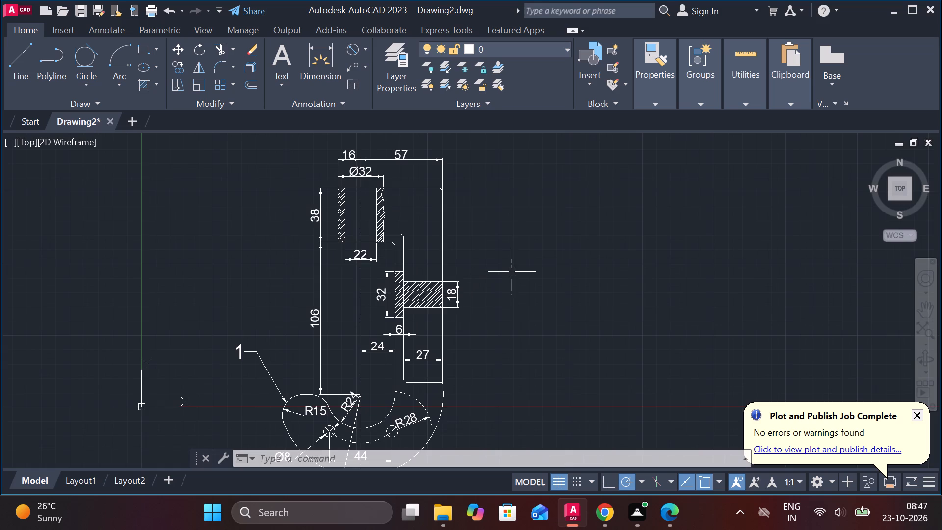
{"action": "middle_click_drag", "start_coordinate": [521, 258], "coordinate": [454, 327]}
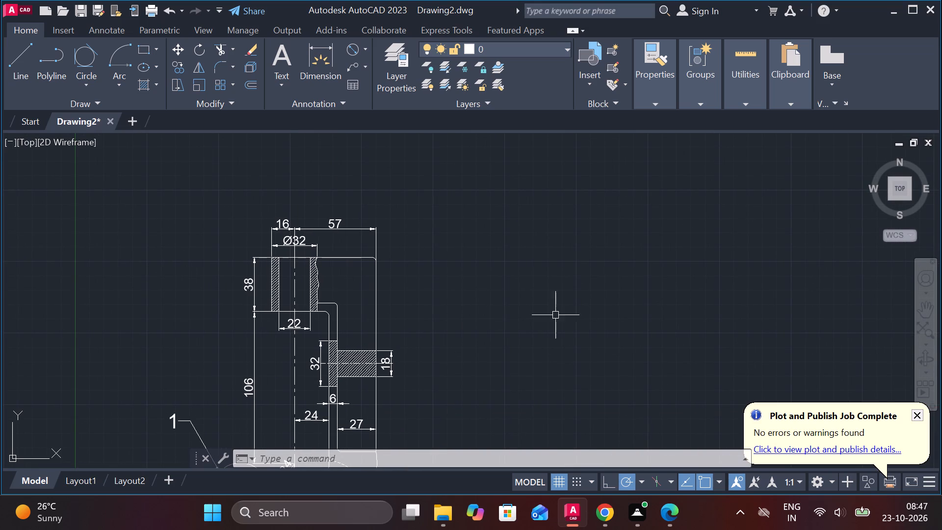
{"action": "key", "text": "l"}
{"action": "key", "text": "Return"}
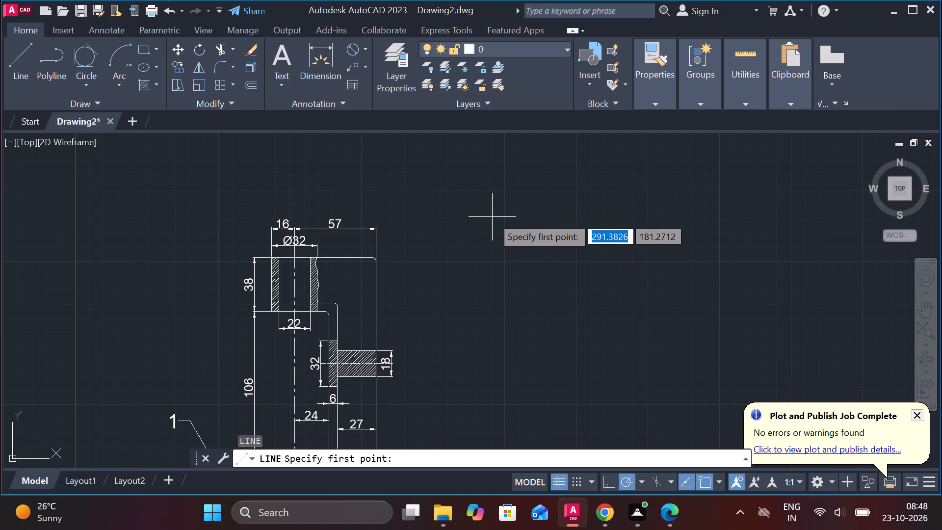
{"action": "left_click", "coordinate": [492, 217]}
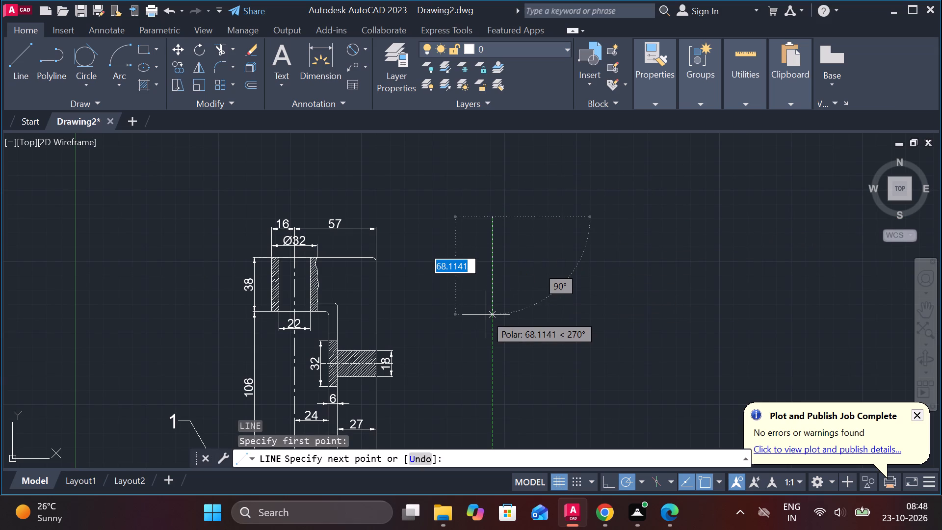
{"action": "type", "text": "48"}
{"action": "key", "text": "Return"}
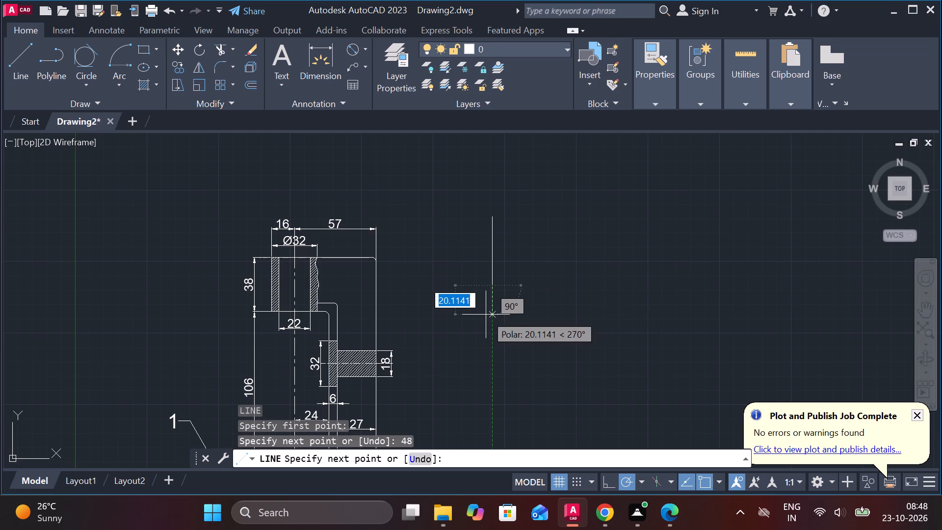
{"action": "scroll", "coordinate": [549, 275], "scroll_direction": "up", "scroll_amount": 1}
{"action": "middle_click_drag", "start_coordinate": [549, 275], "coordinate": [549, 292]}
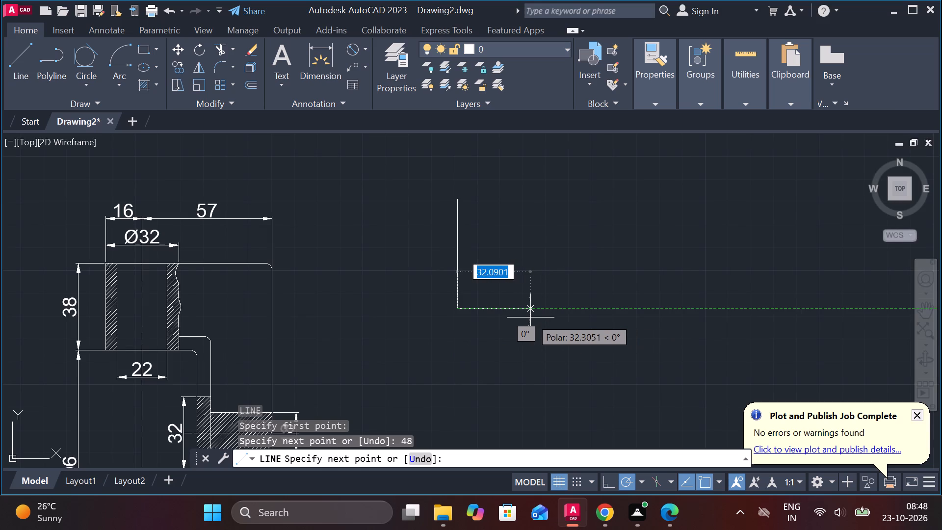
{"action": "type", "text": "13"}
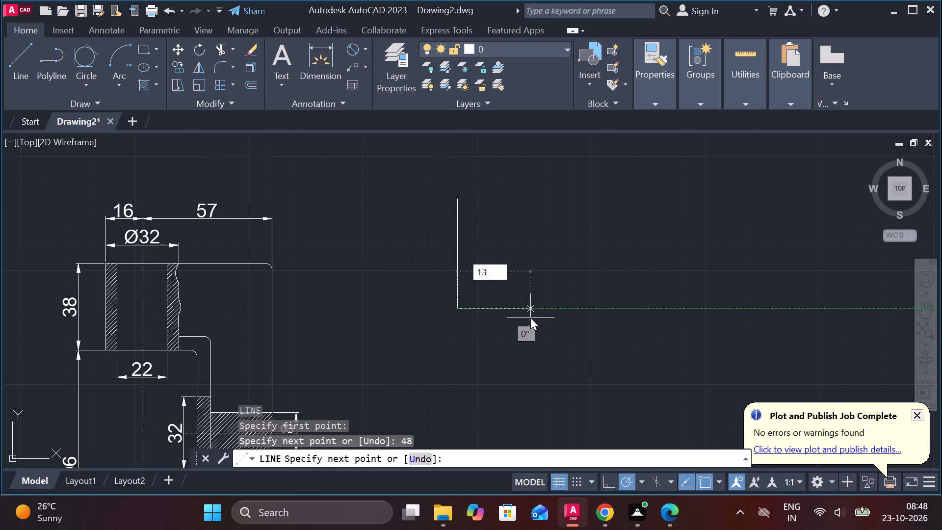
{"action": "key", "text": "space"}
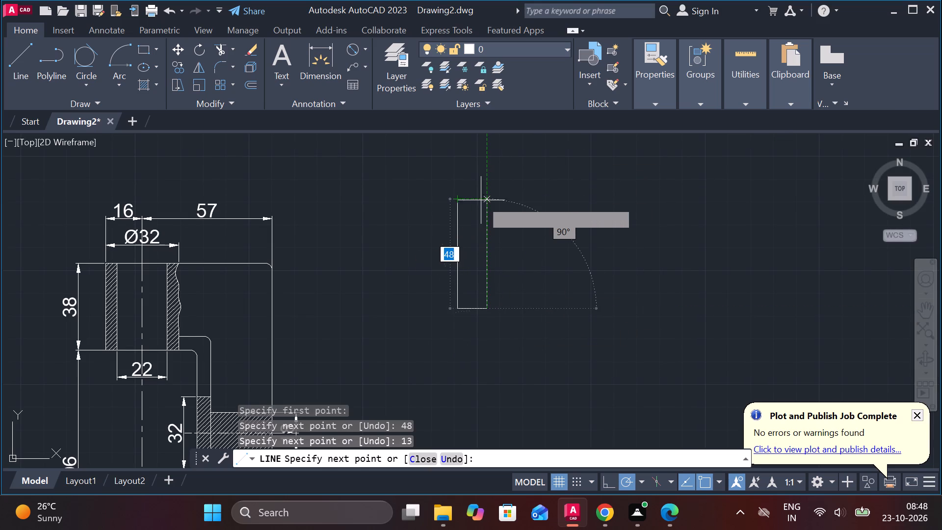
{"action": "left_click", "coordinate": [486, 200]}
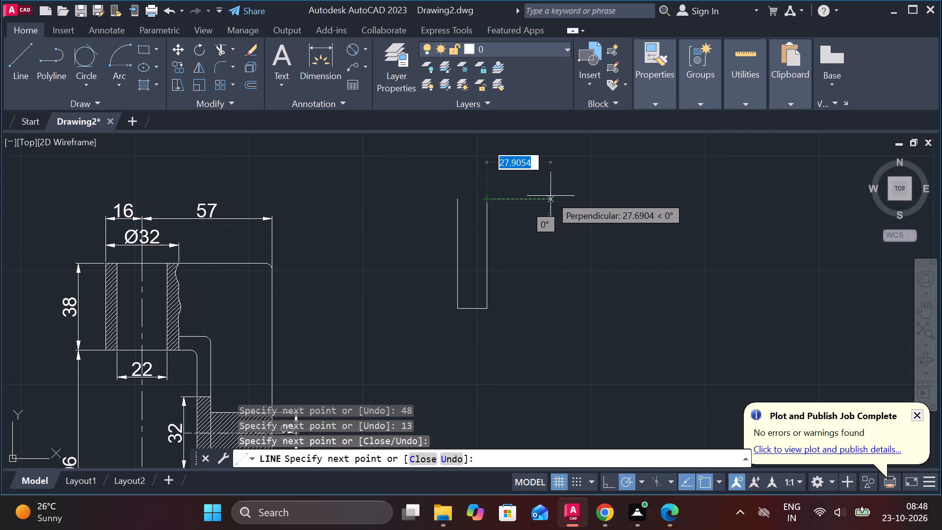
Continue the line chain 26 to the right and 45 down, and end it there.
{"action": "type", "text": "26"}
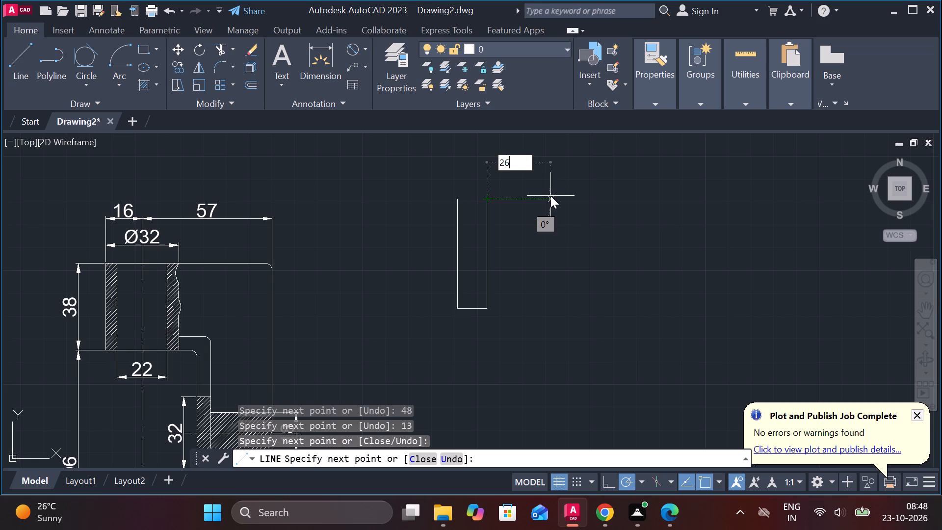
{"action": "key", "text": "Return"}
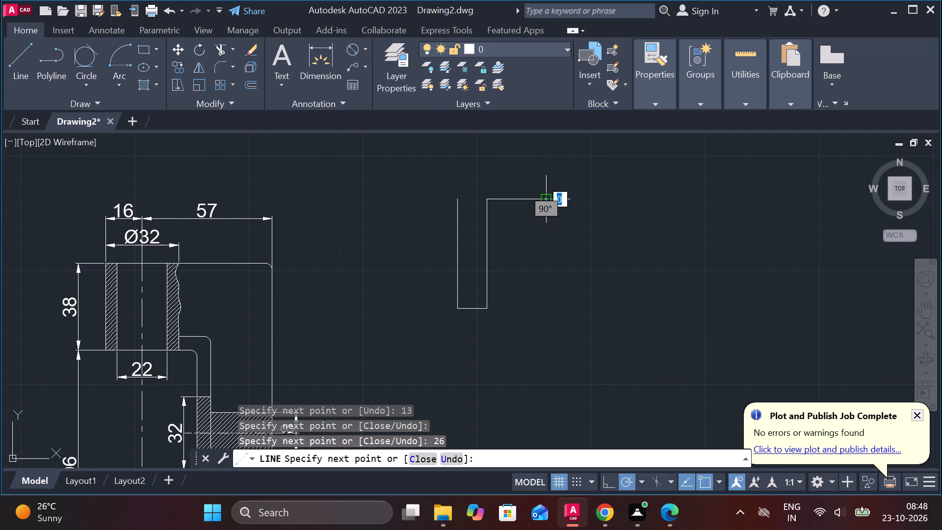
{"action": "type", "text": "45"}
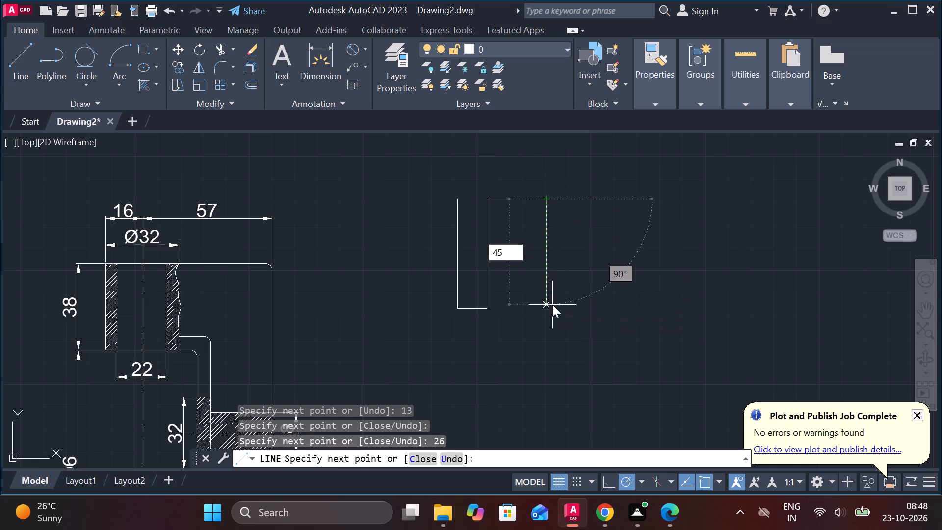
{"action": "key", "text": "space"}
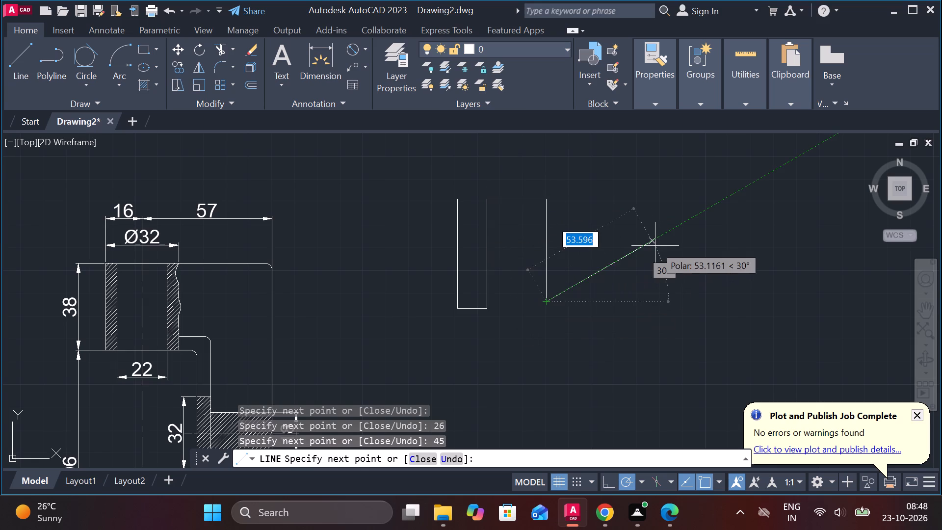
{"action": "key", "text": "Escape"}
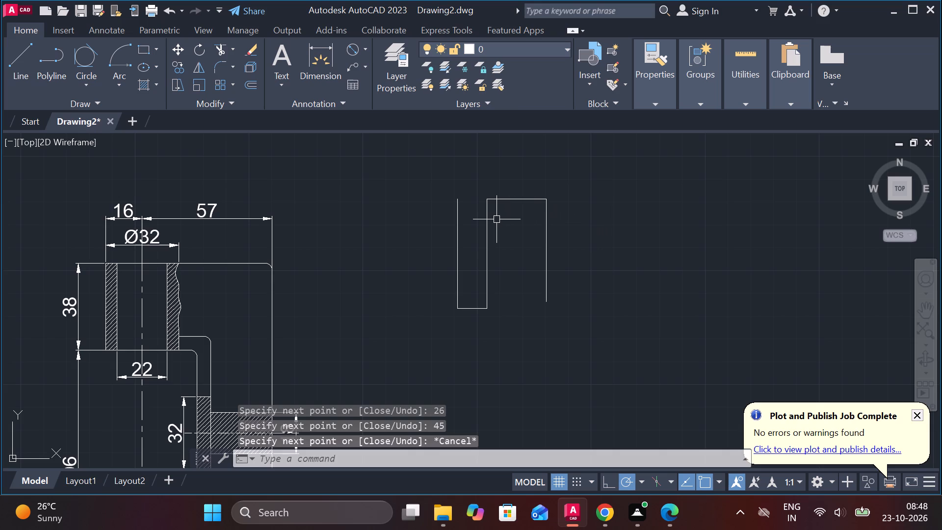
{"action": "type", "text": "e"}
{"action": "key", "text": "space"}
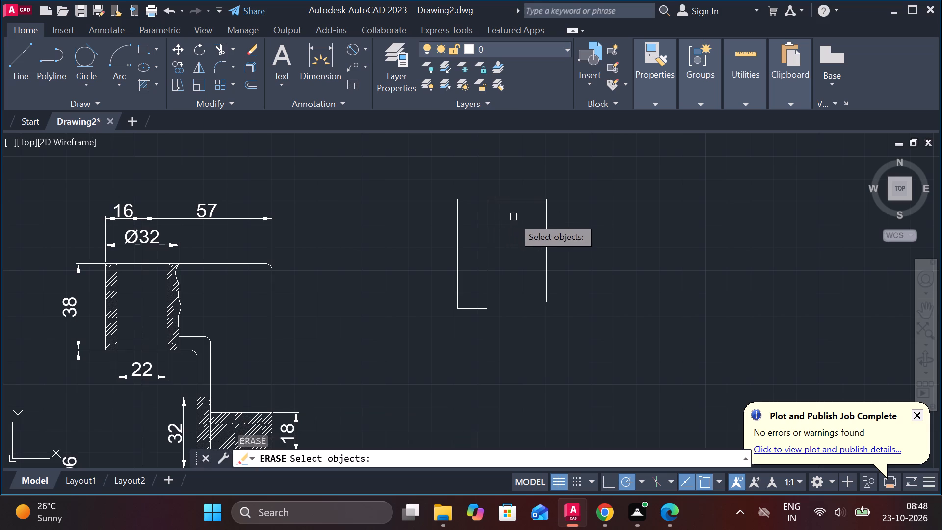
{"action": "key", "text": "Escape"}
Extend the new outline's top horizontal line left to the upper end of the first 48 line.
{"action": "type", "text": "ex"}
{"action": "key", "text": "space"}
{"action": "left_click", "coordinate": [514, 201]}
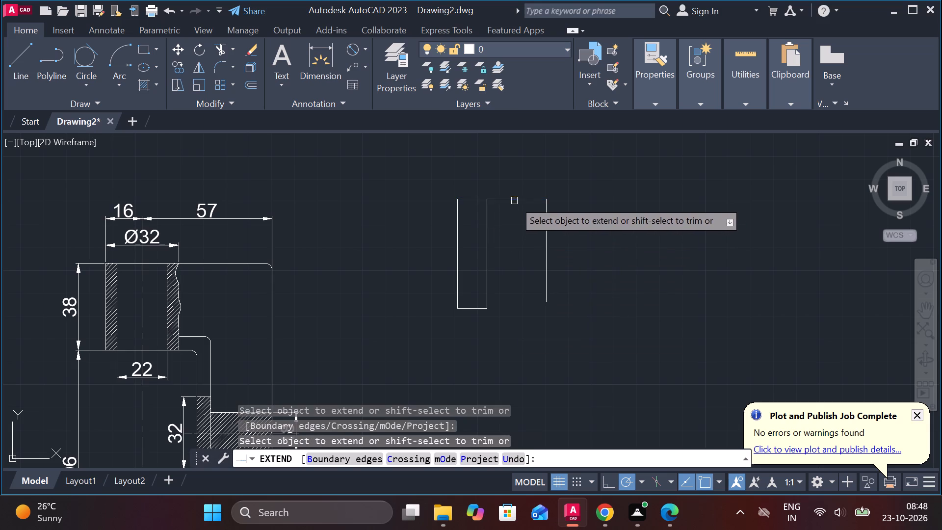
{"action": "middle_click_drag", "start_coordinate": [591, 225], "coordinate": [579, 211]}
{"action": "scroll", "coordinate": [591, 225], "scroll_direction": "up", "scroll_amount": 1}
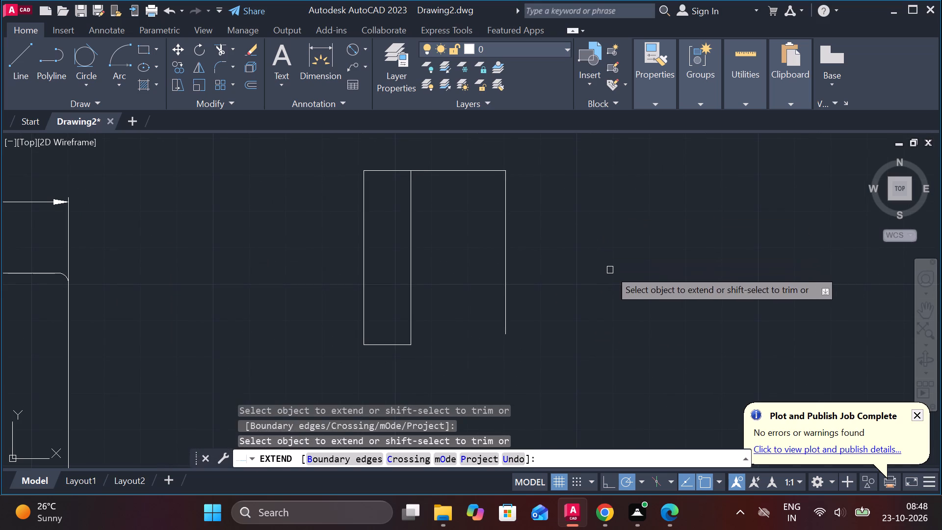
{"action": "middle_click_drag", "start_coordinate": [442, 349], "coordinate": [450, 308]}
{"action": "key", "text": "Escape"}
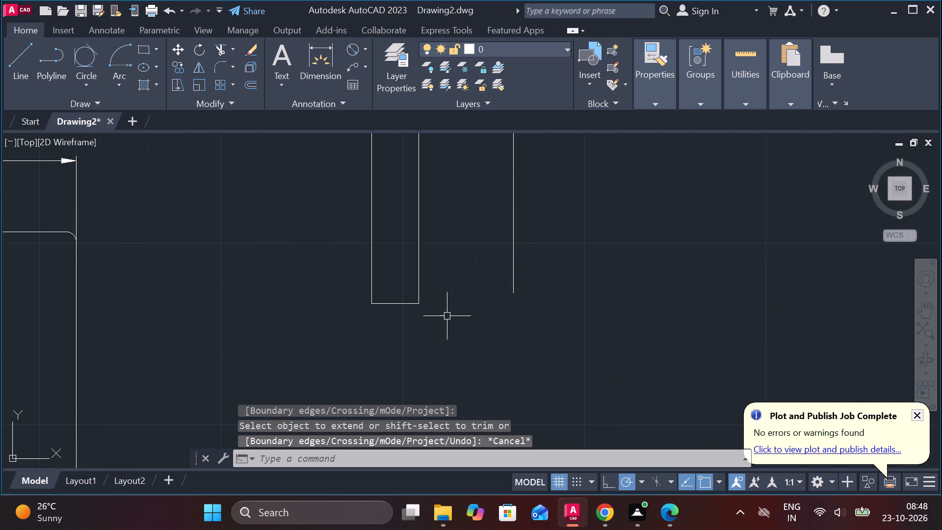
Draw a circle of radius 13 centred on the lower right corner of the narrow 13-wide rectangle.
{"action": "type", "text": "c"}
{"action": "key", "text": "space"}
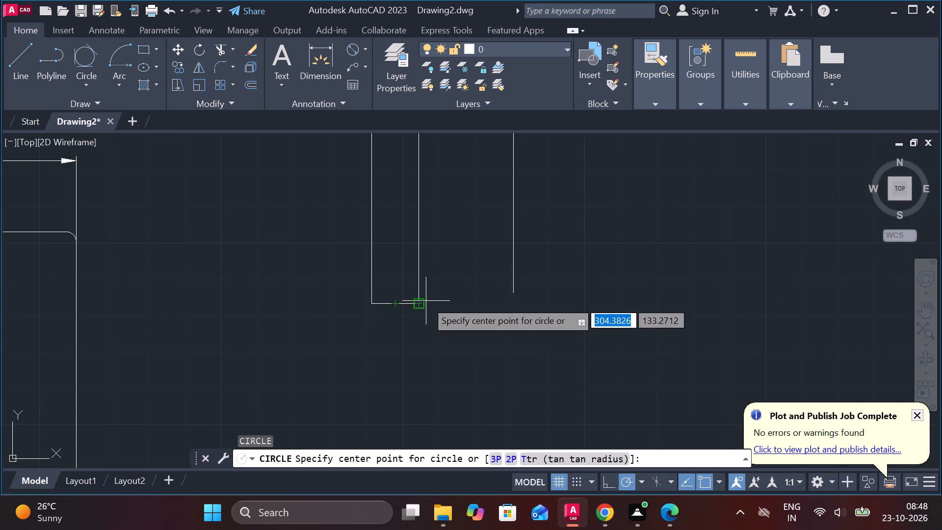
{"action": "left_click", "coordinate": [421, 304]}
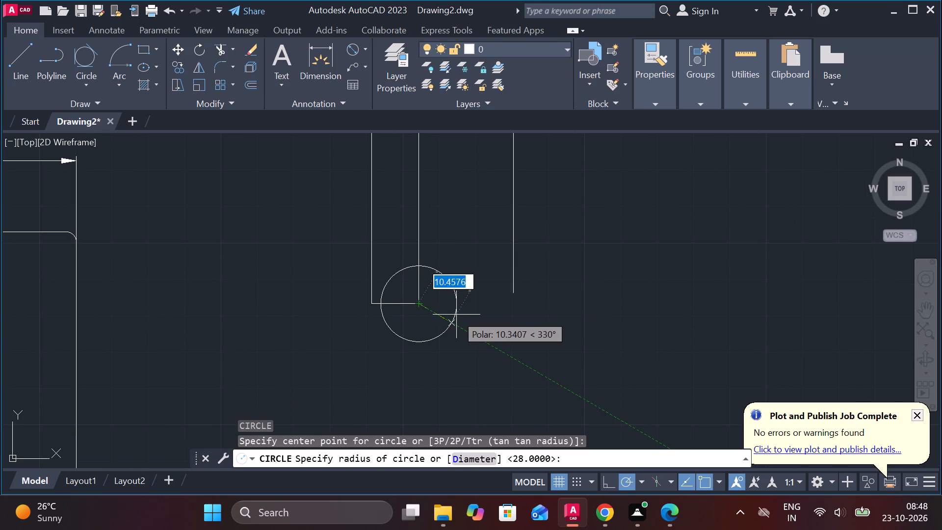
{"action": "type", "text": "13"}
{"action": "key", "text": "Return"}
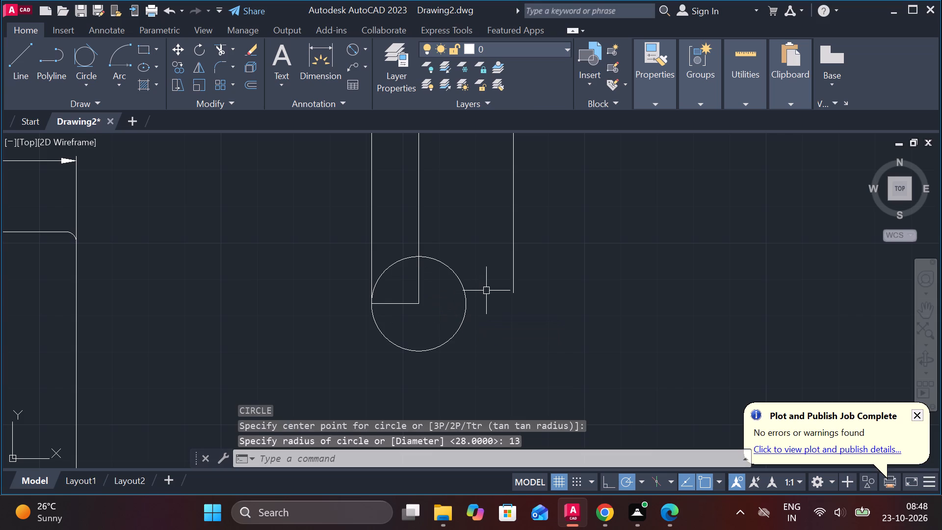
Trim away the quarter arc of the radius 13 circle that lies inside the narrow rectangle.
{"action": "type", "text": "tr"}
{"action": "key", "text": "space"}
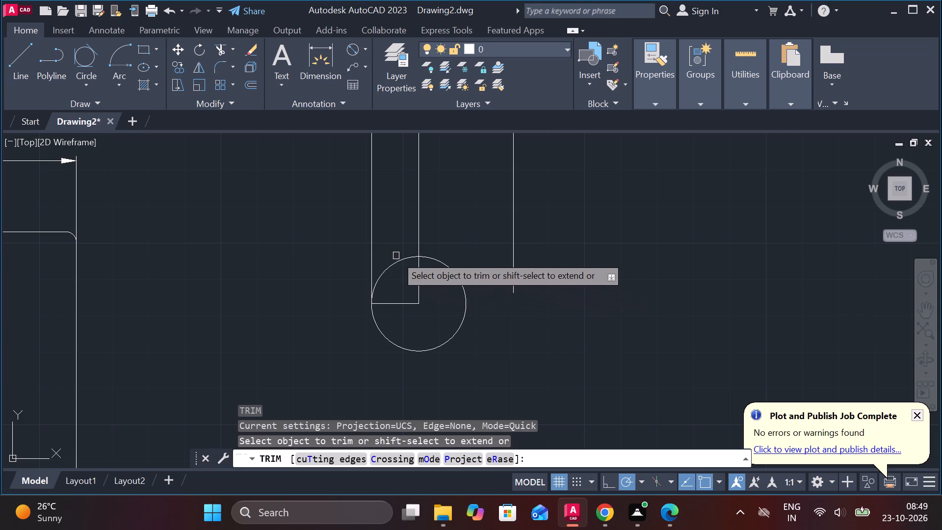
{"action": "left_click", "coordinate": [403, 265]}
{"action": "left_click", "coordinate": [400, 255]}
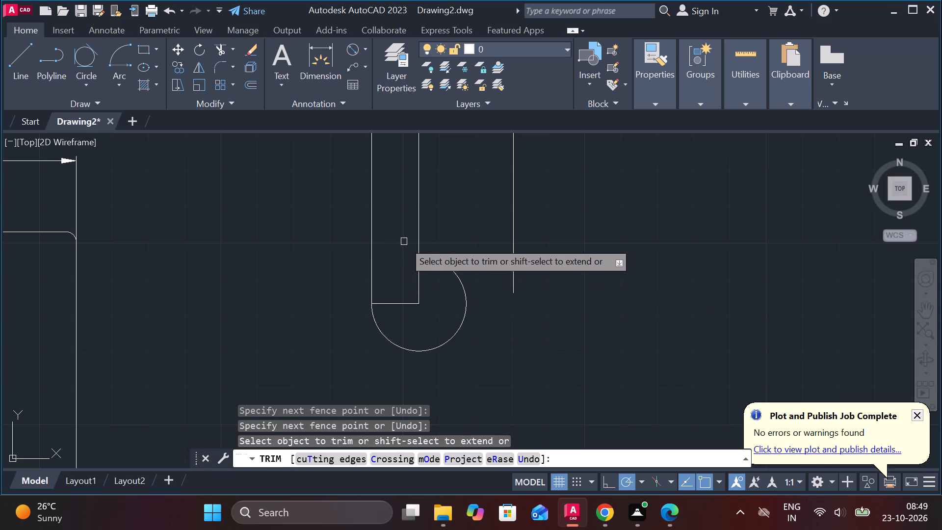
{"action": "key", "text": "Escape"}
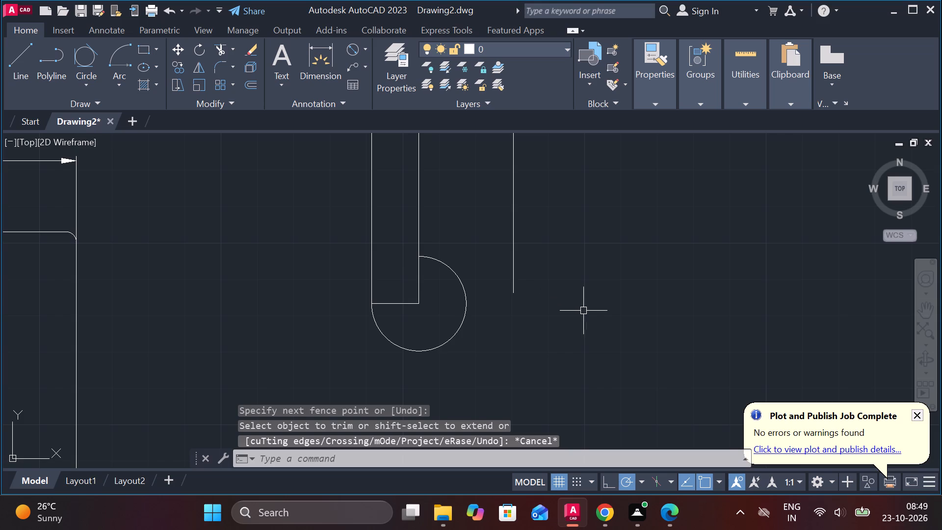
Draw a horizontal line from the lower end of the 45 line leftward across the circle and past the narrow rectangle.
{"action": "middle_click_drag", "start_coordinate": [586, 312], "coordinate": [565, 303]}
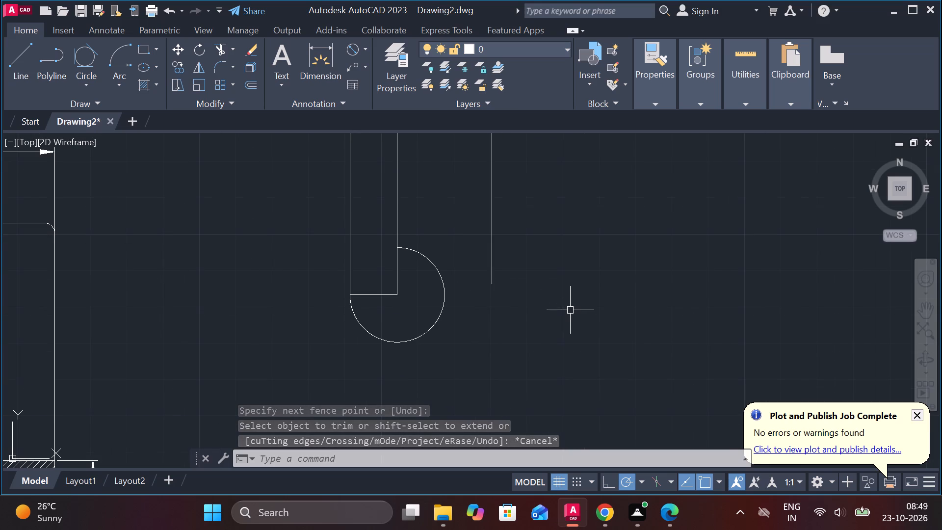
{"action": "key", "text": "l"}
{"action": "key", "text": "Return"}
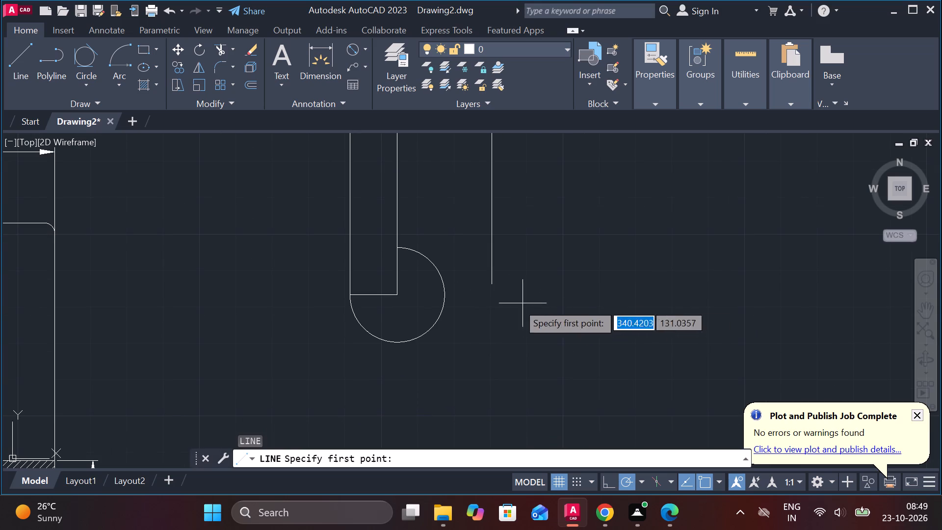
{"action": "left_click", "coordinate": [498, 288]}
{"action": "left_click", "coordinate": [296, 281]}
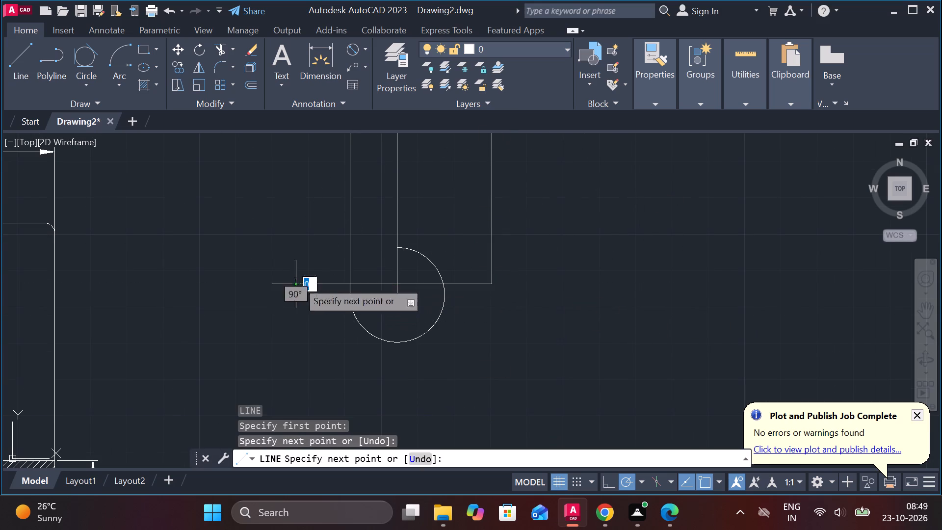
{"action": "key", "text": "Escape"}
Fillet the new horizontal line and the radius 13 arc with a radius of 14.
{"action": "type", "text": "f r 14"}
{"action": "key", "text": "space"}
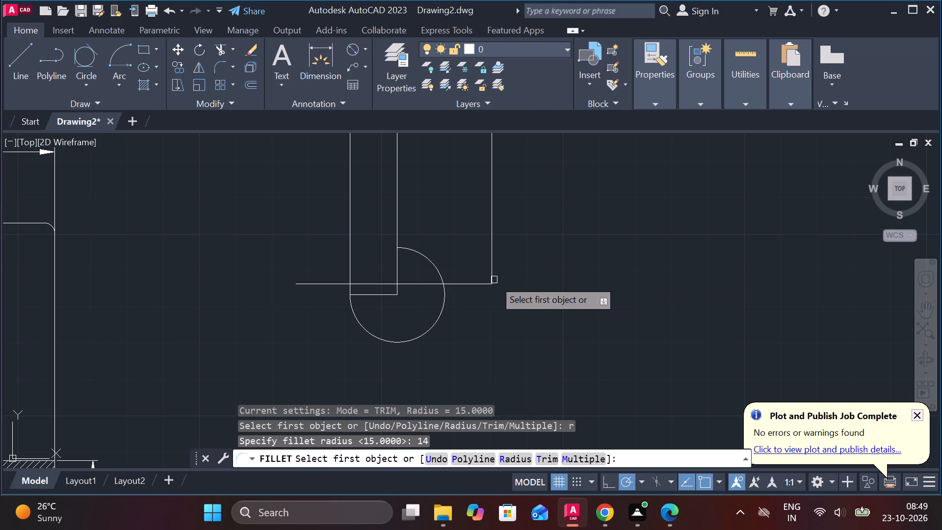
{"action": "left_click", "coordinate": [472, 285]}
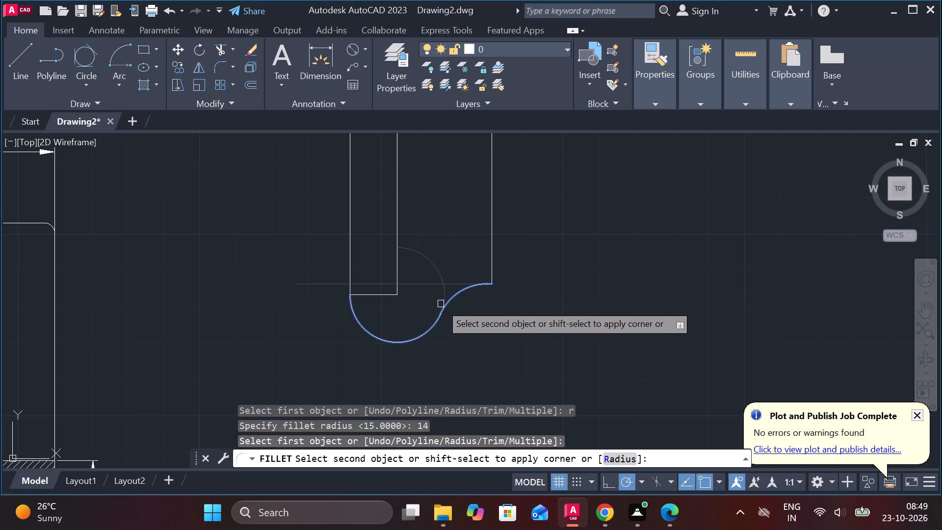
{"action": "left_click", "coordinate": [441, 304]}
Draw a circle of radius 8 centred on the upper right corner of the new outline.
{"action": "scroll", "coordinate": [570, 270], "scroll_direction": "down", "scroll_amount": 1}
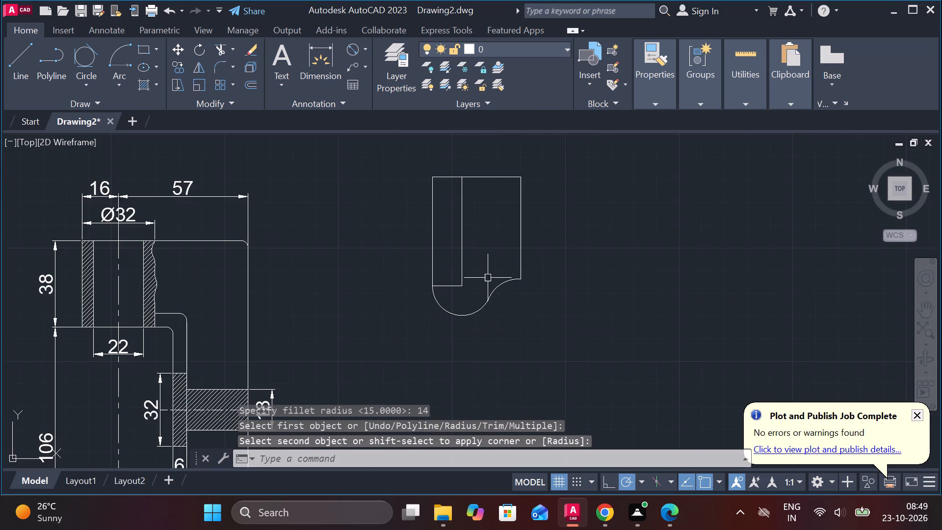
{"action": "scroll", "coordinate": [487, 278], "scroll_direction": "up", "scroll_amount": 1}
{"action": "middle_click_drag", "start_coordinate": [487, 273], "coordinate": [497, 348]}
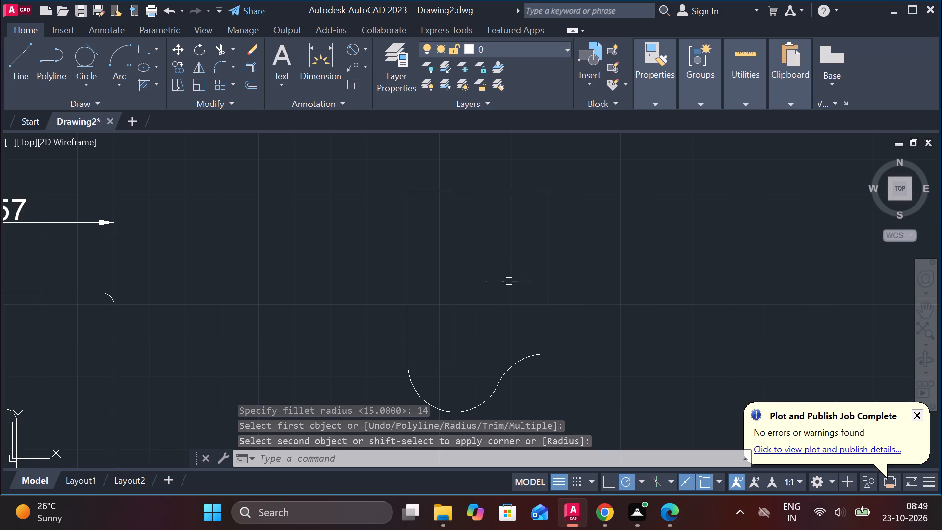
{"action": "scroll", "coordinate": [505, 281], "scroll_direction": "up", "scroll_amount": 1}
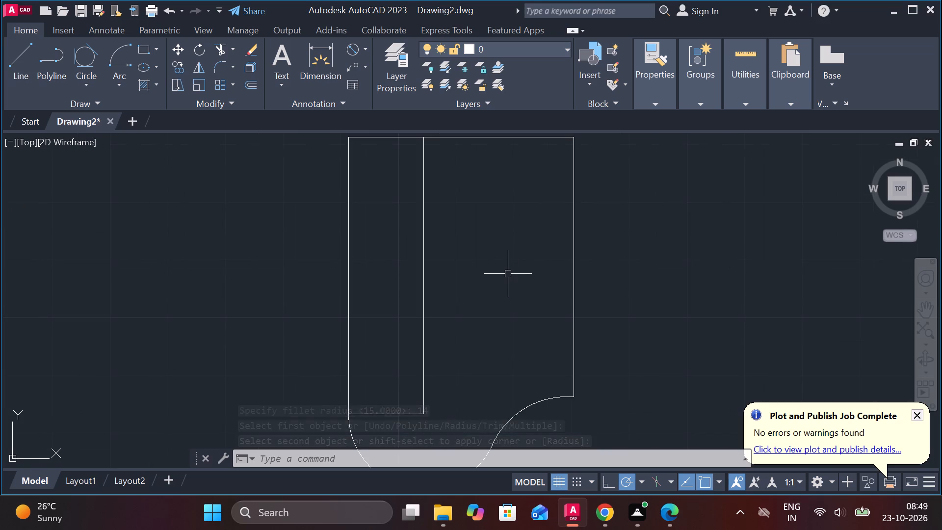
{"action": "middle_click_drag", "start_coordinate": [499, 240], "coordinate": [494, 328]}
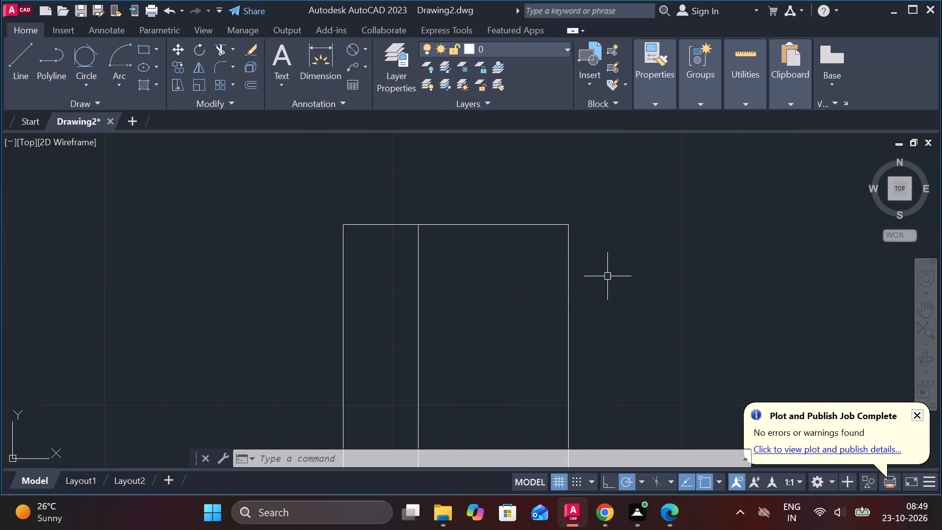
{"action": "key", "text": "c"}
{"action": "key", "text": "Return"}
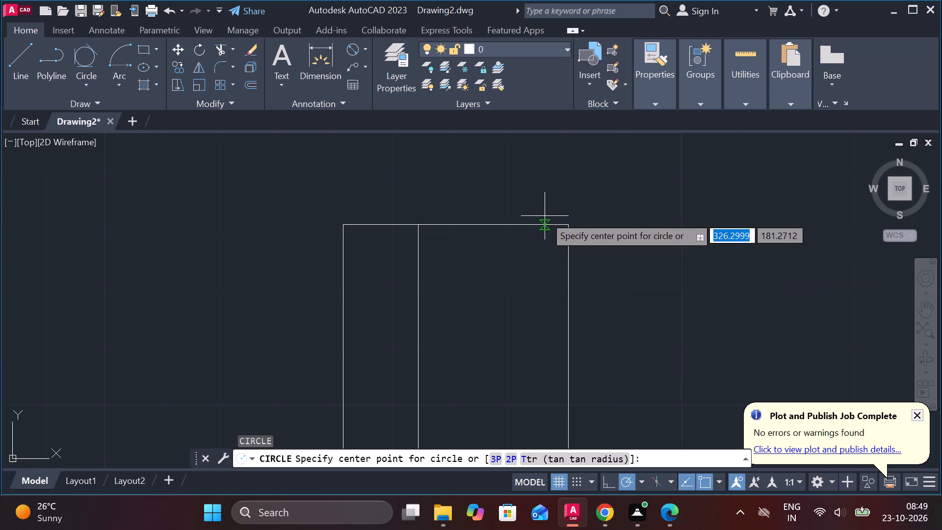
{"action": "left_click", "coordinate": [565, 219]}
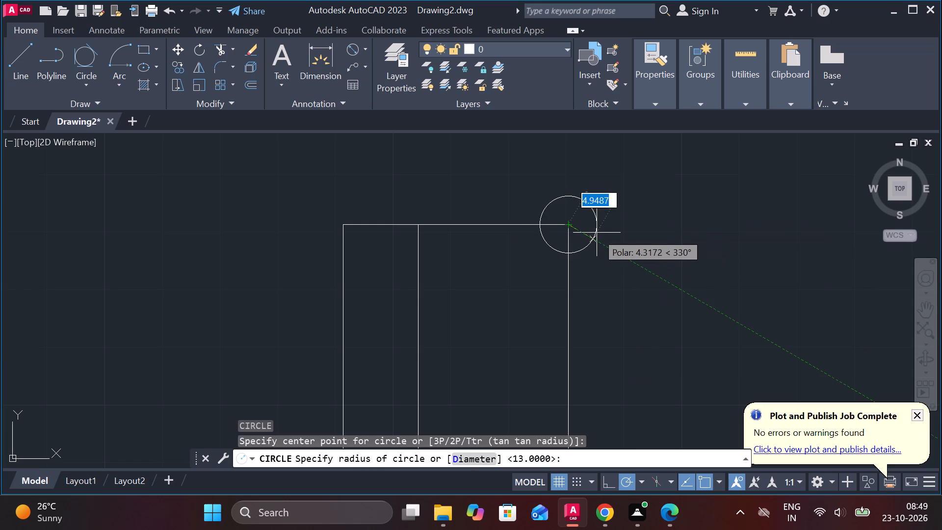
{"action": "key", "text": "8"}
{"action": "key", "text": "Return"}
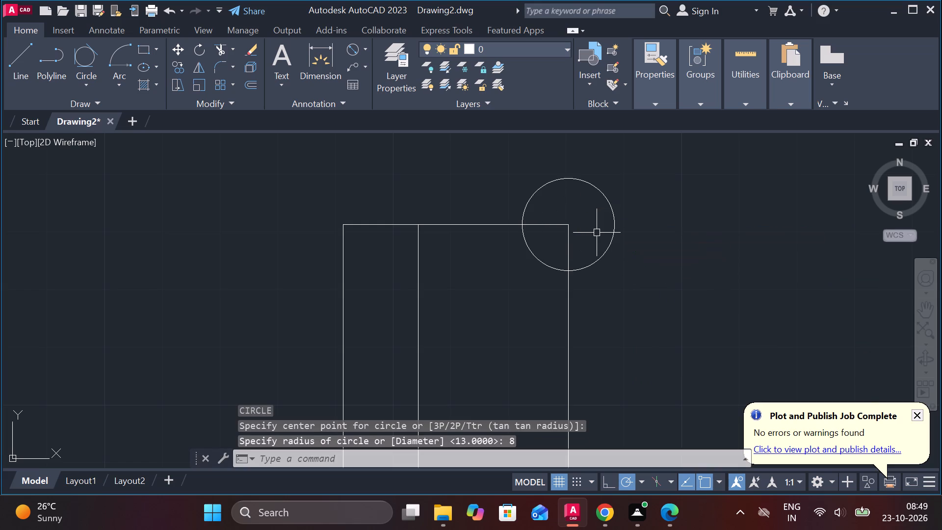
Move the radius 8 circle straight down by 9 from the outline's upper right corner.
{"action": "scroll", "coordinate": [659, 243], "scroll_direction": "down", "scroll_amount": 1}
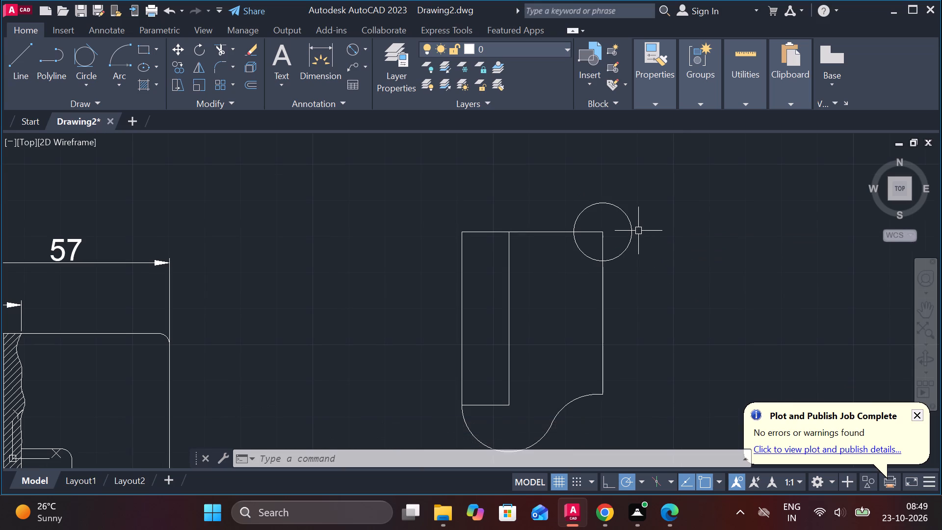
{"action": "left_click", "coordinate": [628, 221]}
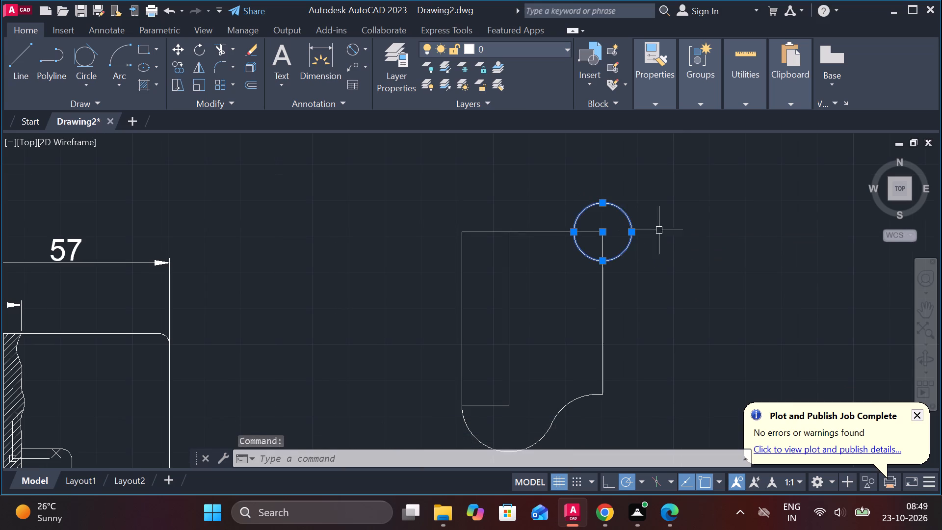
{"action": "key", "text": "m"}
{"action": "key", "text": "Return"}
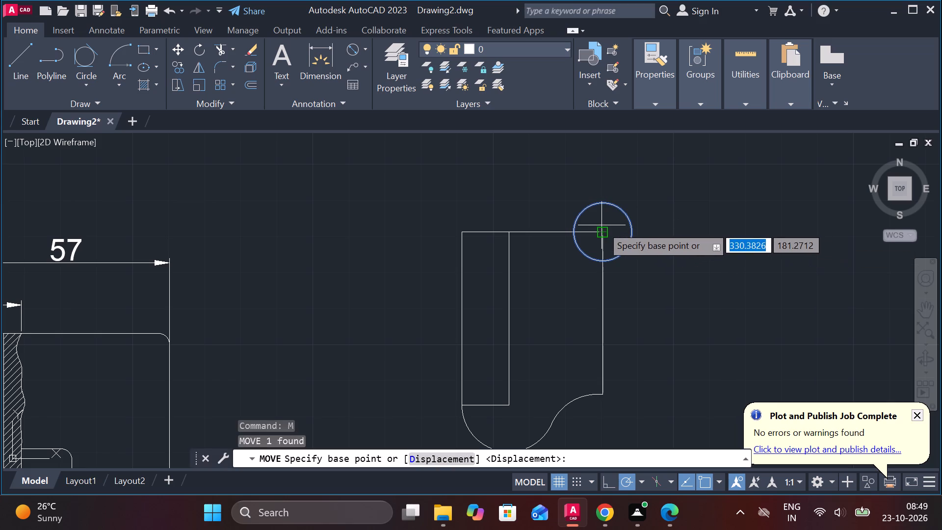
{"action": "left_click", "coordinate": [602, 228]}
{"action": "middle_click_drag", "start_coordinate": [598, 228], "coordinate": [583, 178]}
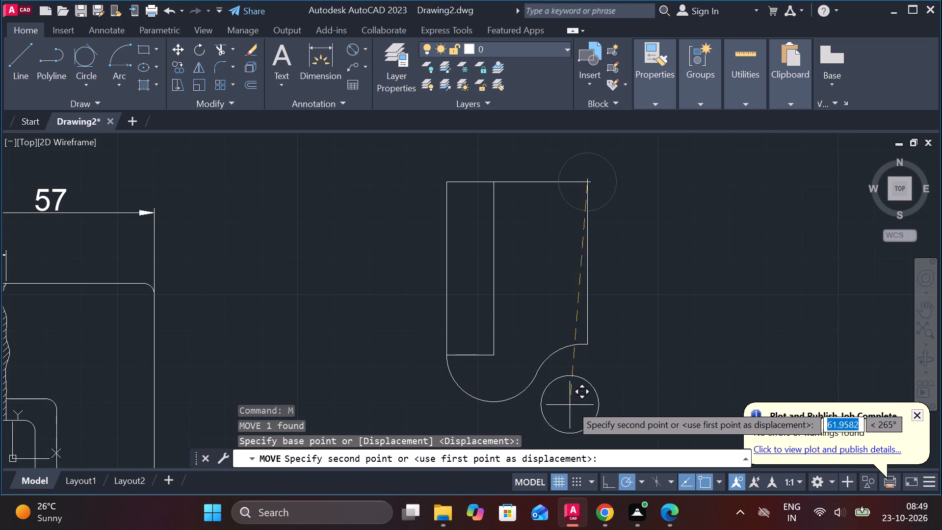
{"action": "key", "text": "9"}
{"action": "key", "text": "Return"}
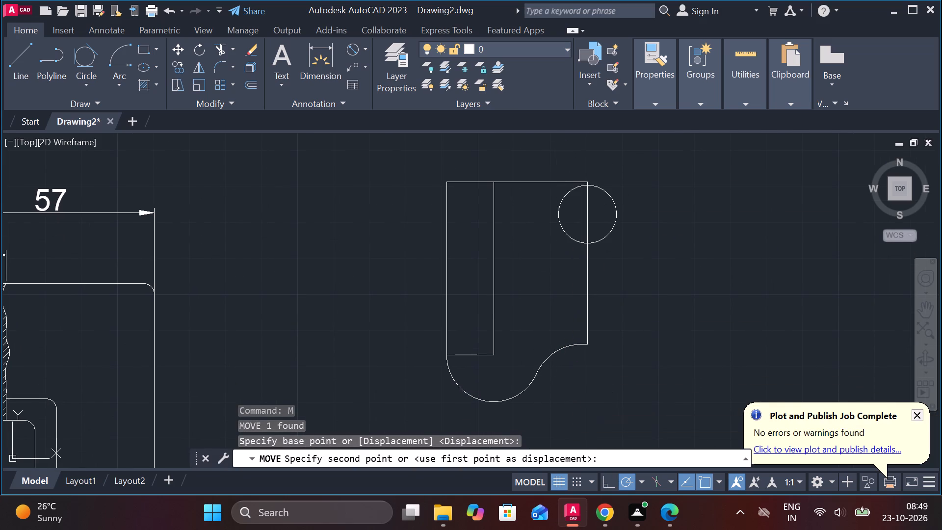
Move the radius 8 circle 10 to the left, into the outline.
{"action": "left_click", "coordinate": [617, 202]}
{"action": "key", "text": "m"}
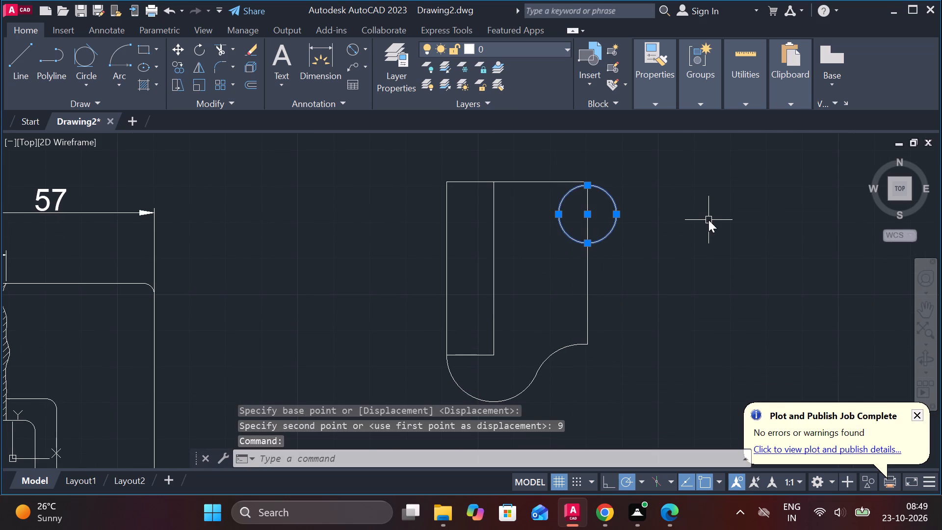
{"action": "key", "text": "Return"}
{"action": "left_click", "coordinate": [587, 219]}
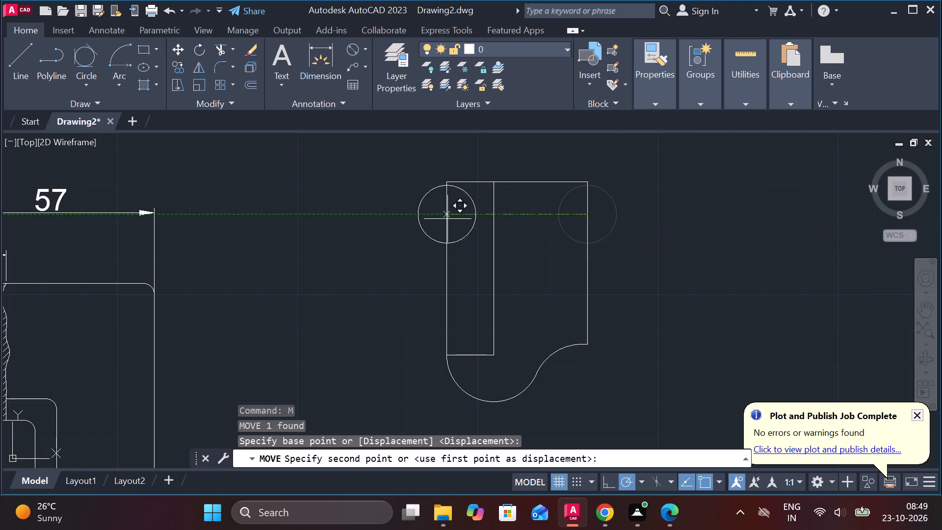
{"action": "key", "text": "1"}
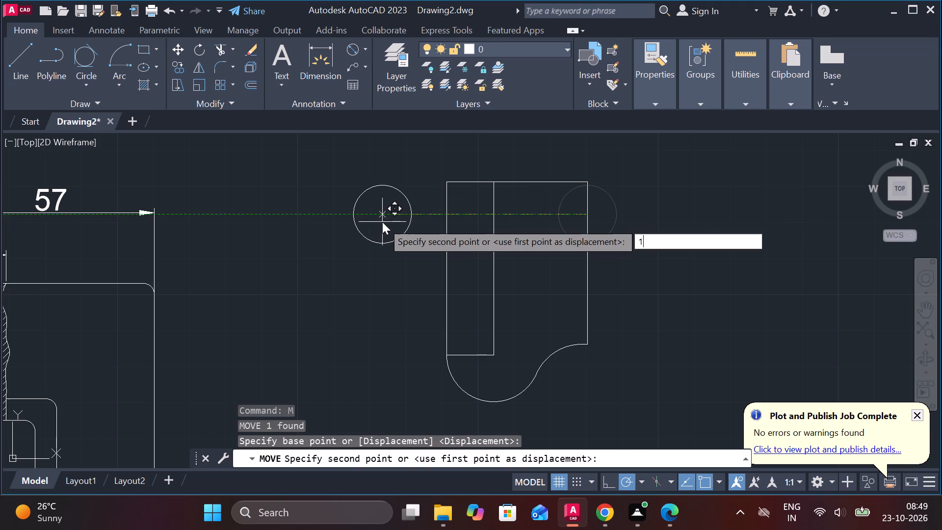
{"action": "key", "text": "0"}
{"action": "key", "text": "Return"}
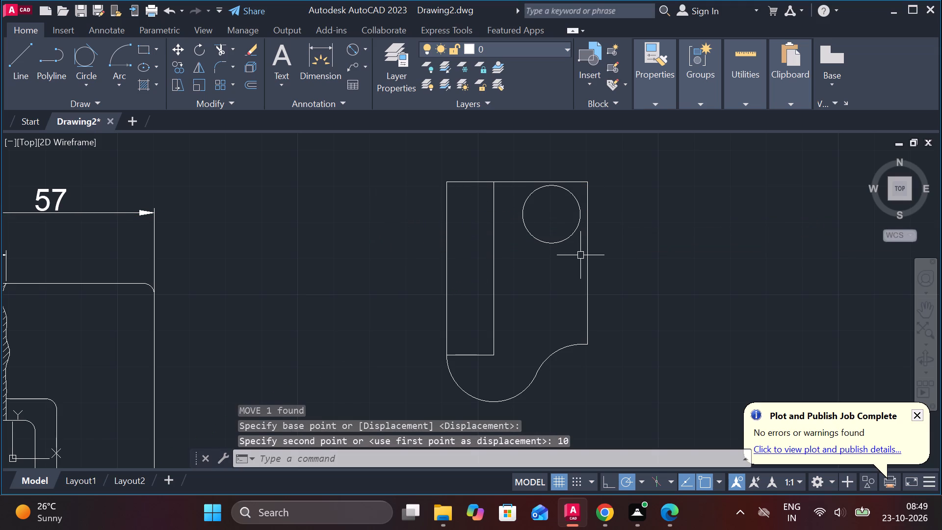
Draw a circle of diameter 8 concentric with the radius 8 circle.
{"action": "left_click", "coordinate": [575, 200]}
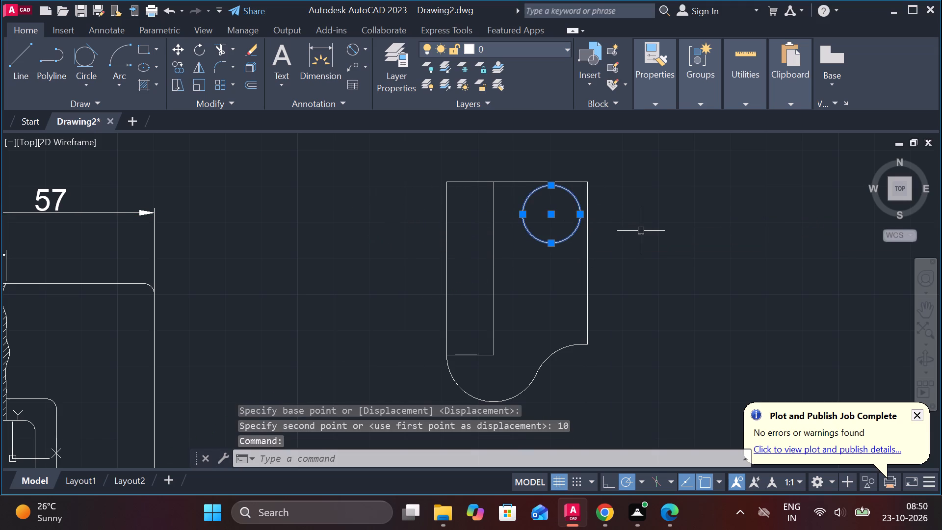
{"action": "key", "text": "Escape"}
{"action": "type", "text": "c"}
{"action": "key", "text": "space"}
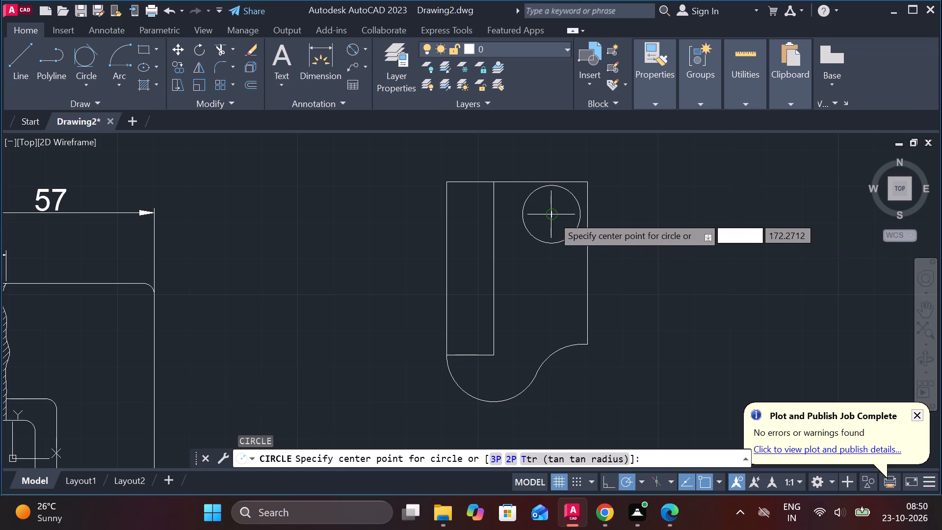
{"action": "left_click", "coordinate": [552, 216]}
{"action": "type", "text": "fd"}
{"action": "key", "text": "space"}
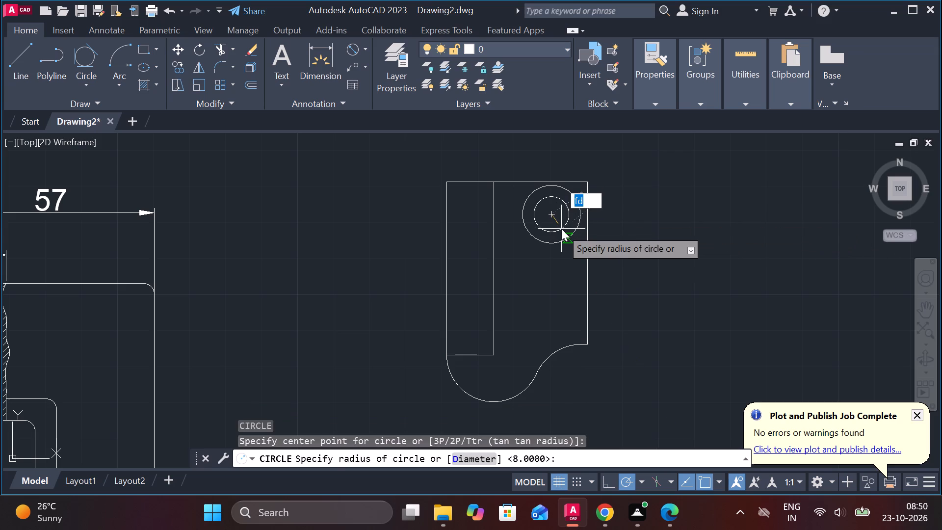
{"action": "key", "text": "BackSpace"}
{"action": "type", "text": "d"}
{"action": "key", "text": "space"}
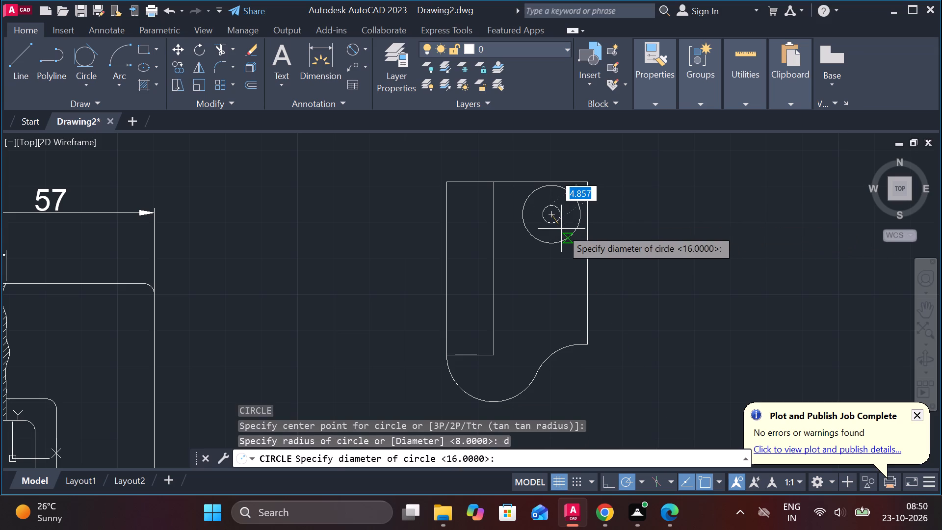
{"action": "key", "text": "8"}
{"action": "key", "text": "Return"}
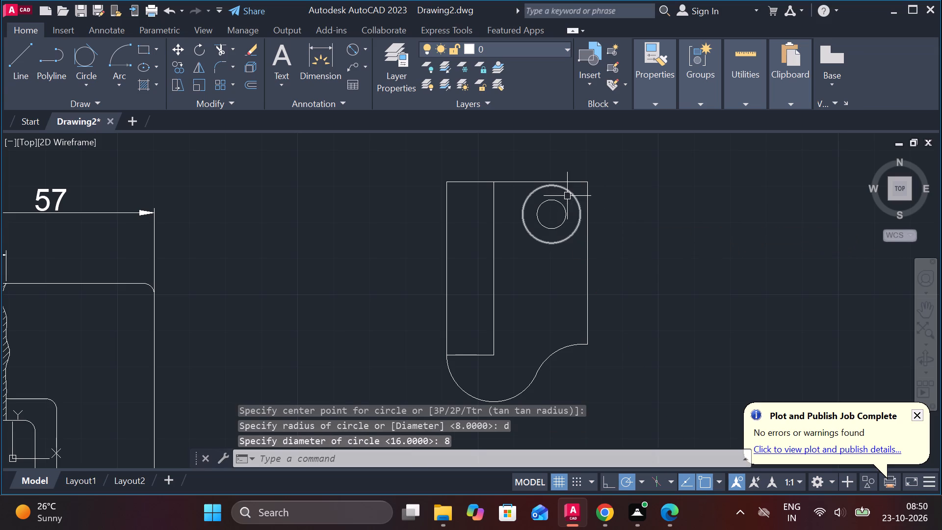
Erase the outer radius 8 circle, keeping the diameter 8 hole.
{"action": "left_click", "coordinate": [573, 191]}
{"action": "key", "text": "e"}
{"action": "key", "text": "v"}
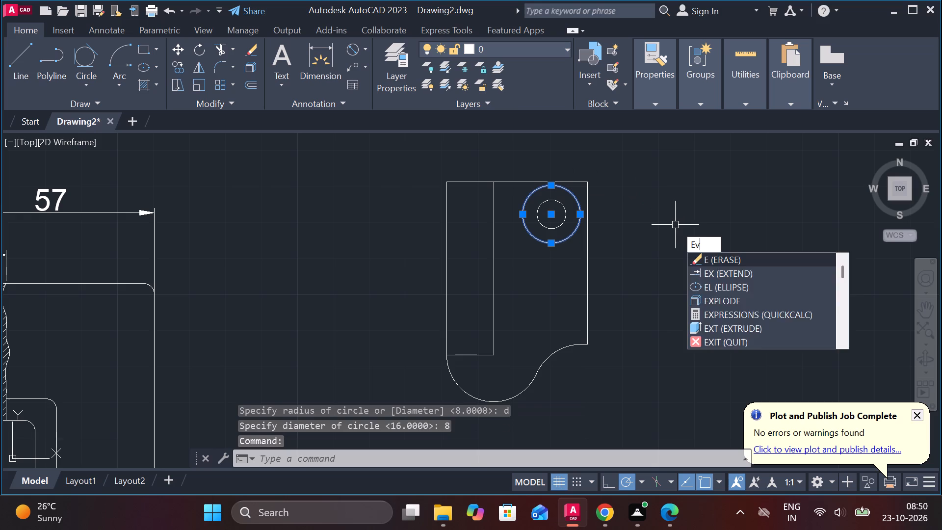
{"action": "key", "text": "BackSpace"}
{"action": "key", "text": "Return"}
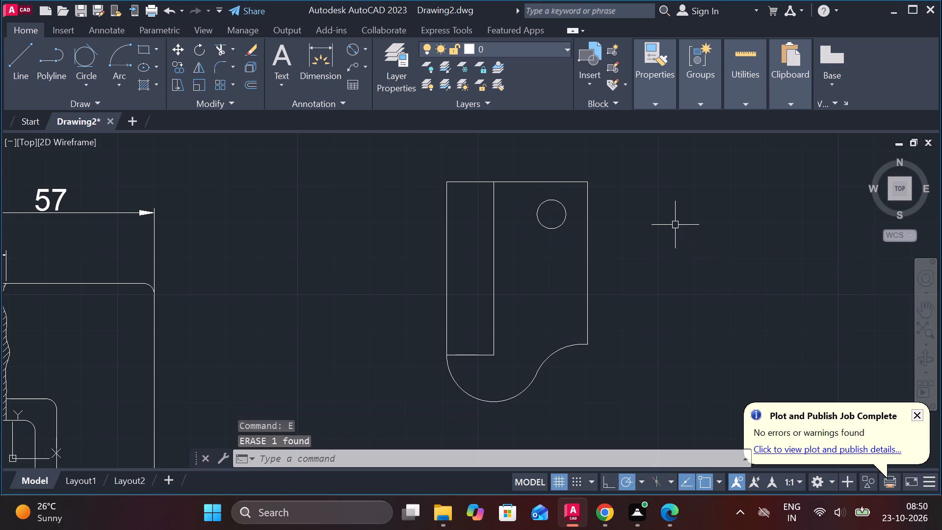
Copy the diameter 8 hole 18 straight down from its centre to make a second hole.
{"action": "middle_click_drag", "start_coordinate": [679, 220], "coordinate": [659, 218]}
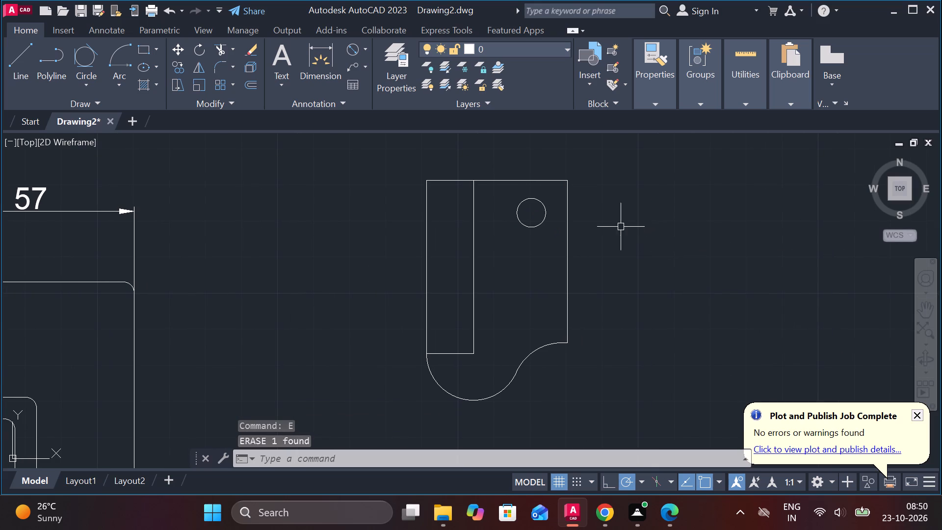
{"action": "left_click", "coordinate": [547, 201]}
{"action": "left_click", "coordinate": [536, 207]}
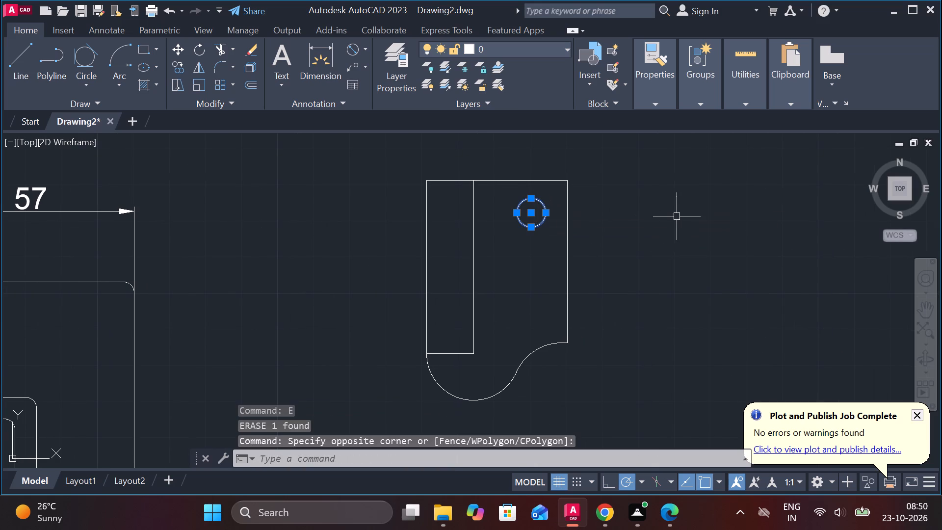
{"action": "type", "text": "co"}
{"action": "key", "text": "Return"}
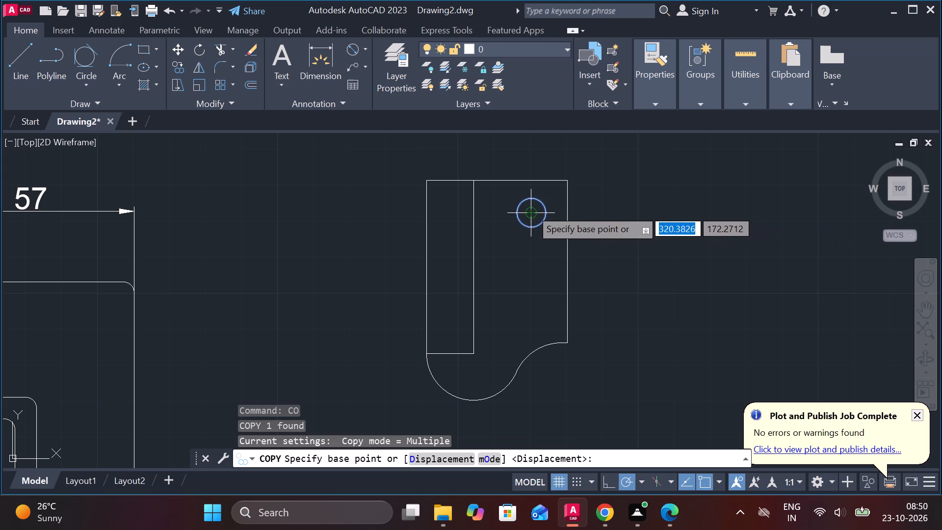
{"action": "left_click", "coordinate": [531, 209]}
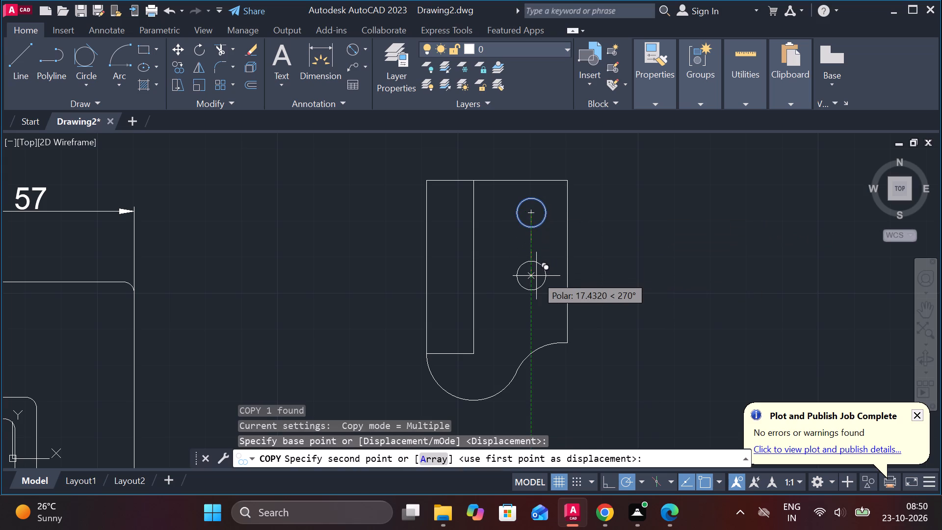
{"action": "type", "text": "18"}
{"action": "key", "text": "Return"}
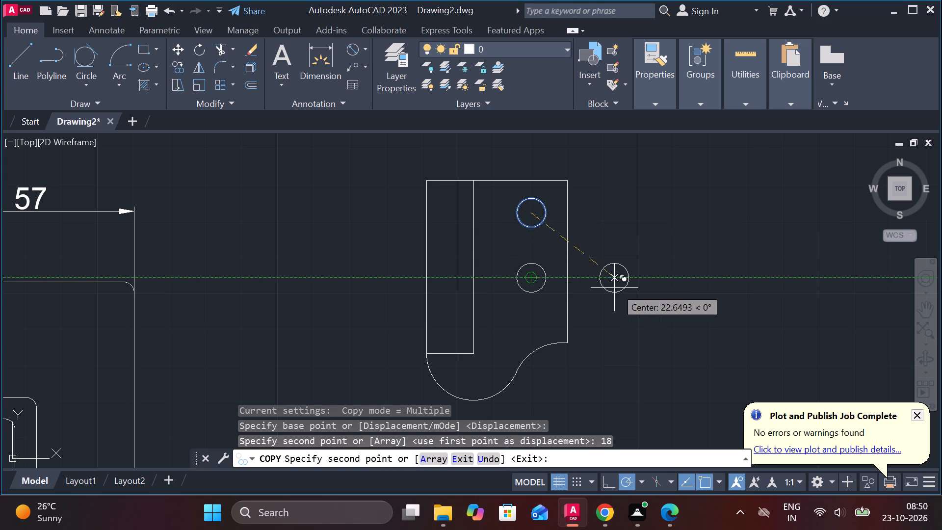
{"action": "middle_click_drag", "start_coordinate": [613, 297], "coordinate": [662, 284]}
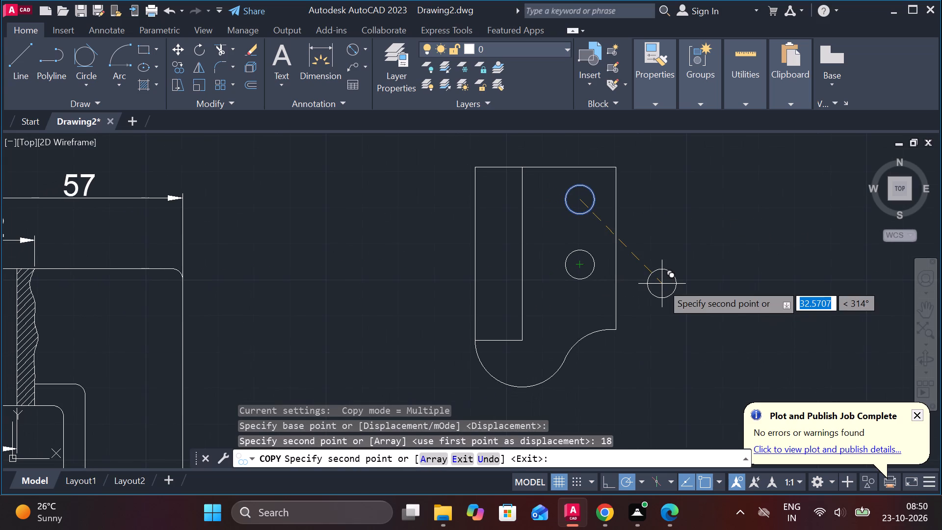
{"action": "key", "text": "Escape"}
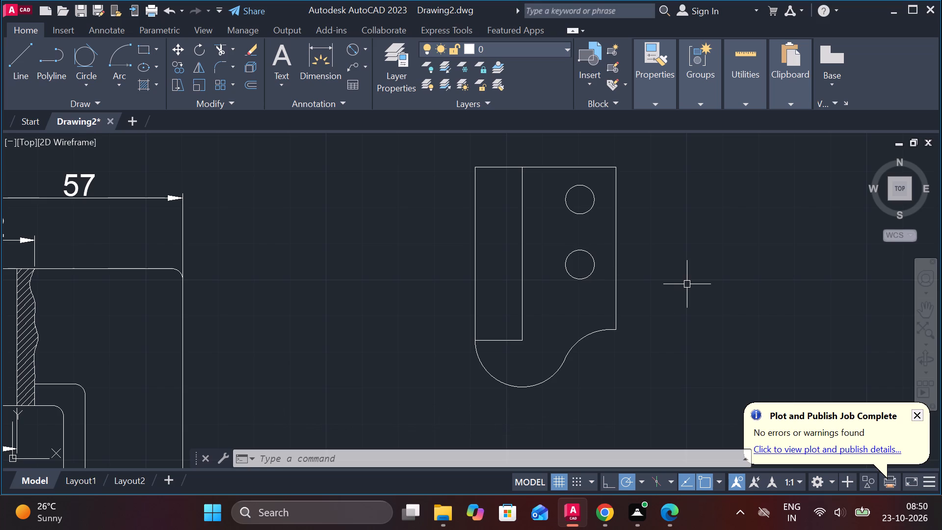
Lengthen the inner vertical line at both ends so it extends beyond the outline's curved bottom and its top edge.
{"action": "middle_click_drag", "start_coordinate": [562, 253], "coordinate": [553, 216]}
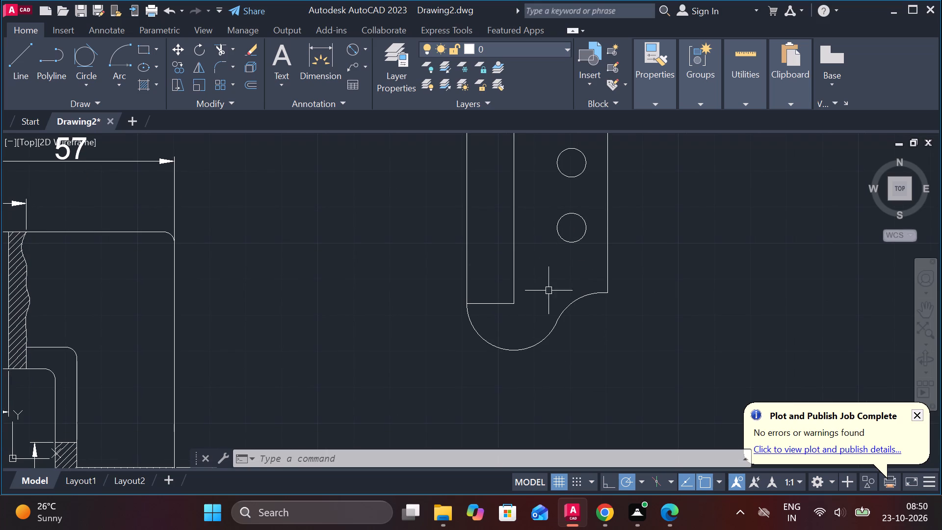
{"action": "left_click", "coordinate": [513, 226]}
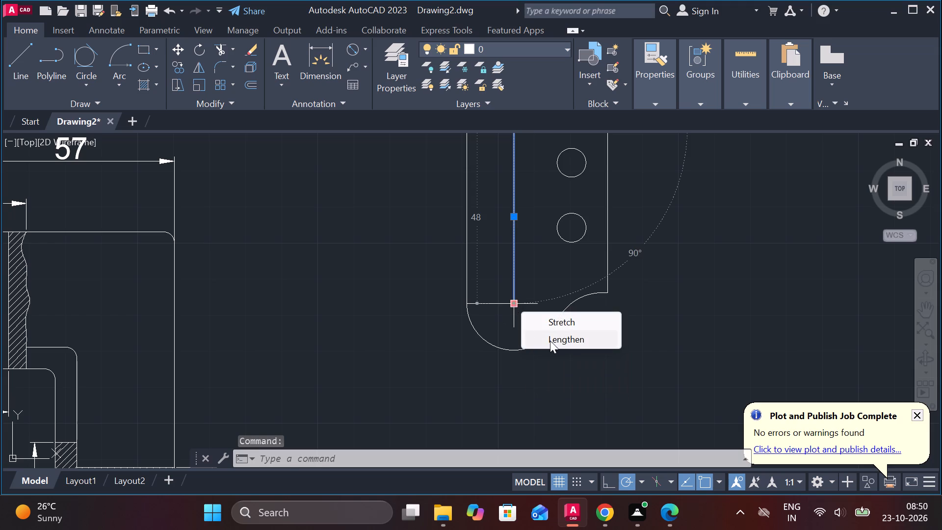
{"action": "left_click", "coordinate": [550, 341]}
{"action": "left_click", "coordinate": [517, 380]}
{"action": "middle_click_drag", "start_coordinate": [556, 360], "coordinate": [523, 525]}
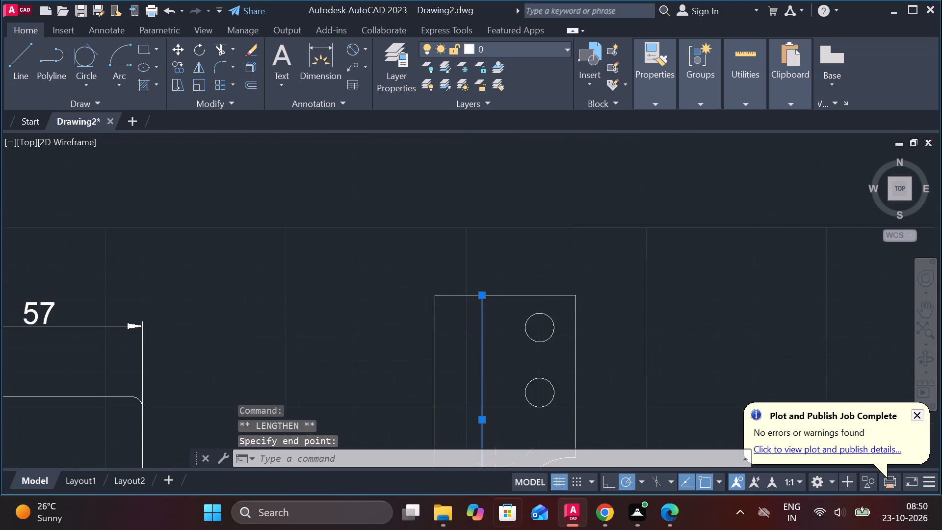
{"action": "left_click", "coordinate": [532, 333]}
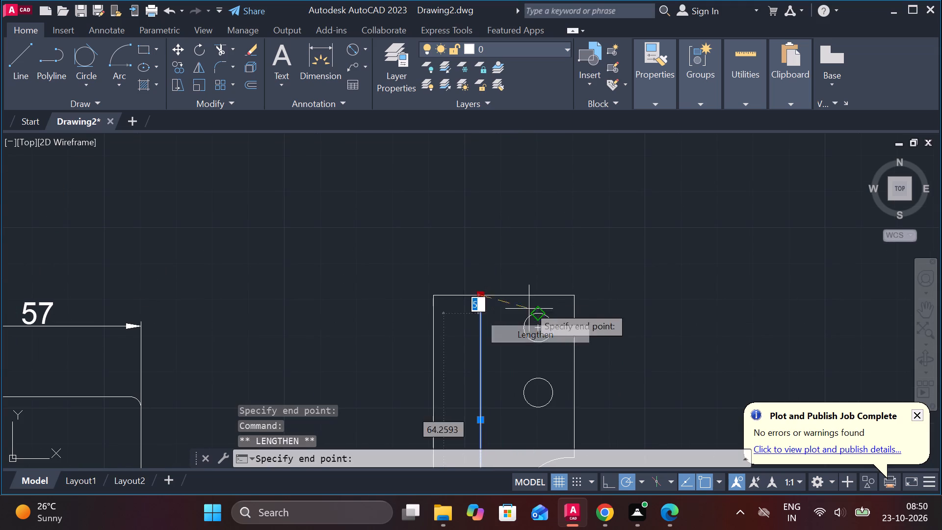
{"action": "left_click", "coordinate": [520, 249]}
{"action": "scroll", "coordinate": [577, 271], "scroll_direction": "down", "scroll_amount": 2}
{"action": "middle_click_drag", "start_coordinate": [592, 291], "coordinate": [588, 291]}
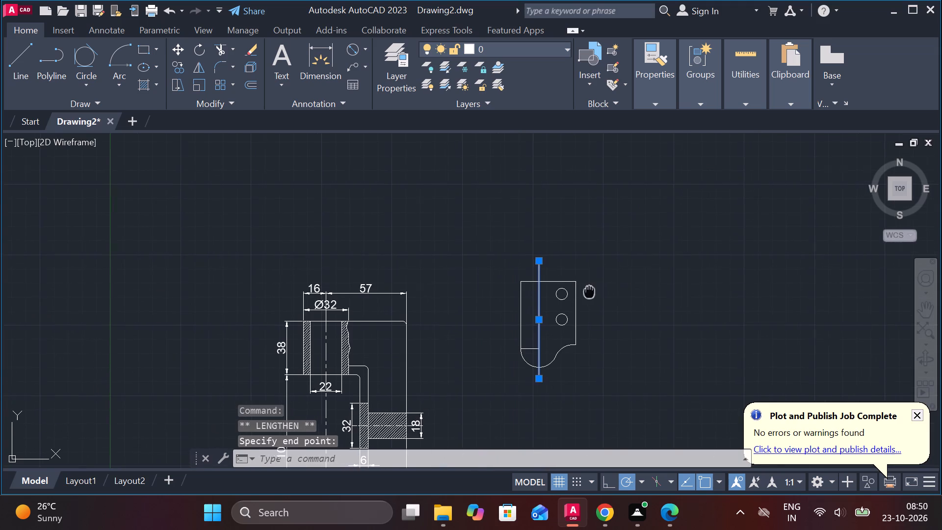
{"action": "middle_click_drag", "start_coordinate": [588, 291], "coordinate": [585, 261]}
{"action": "key", "text": "Escape"}
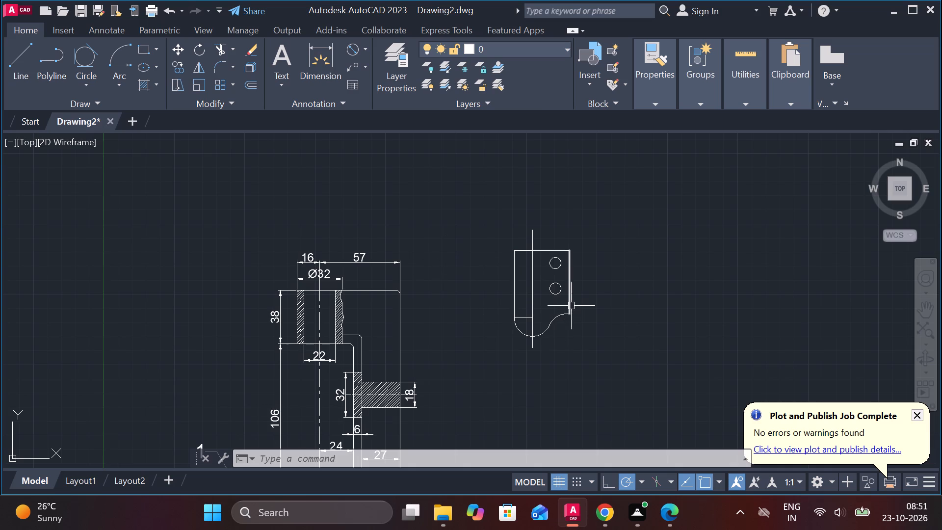
Change the linetype of the lengthened vertical line to CENTER.
{"action": "scroll", "coordinate": [545, 260], "scroll_direction": "up", "scroll_amount": 2}
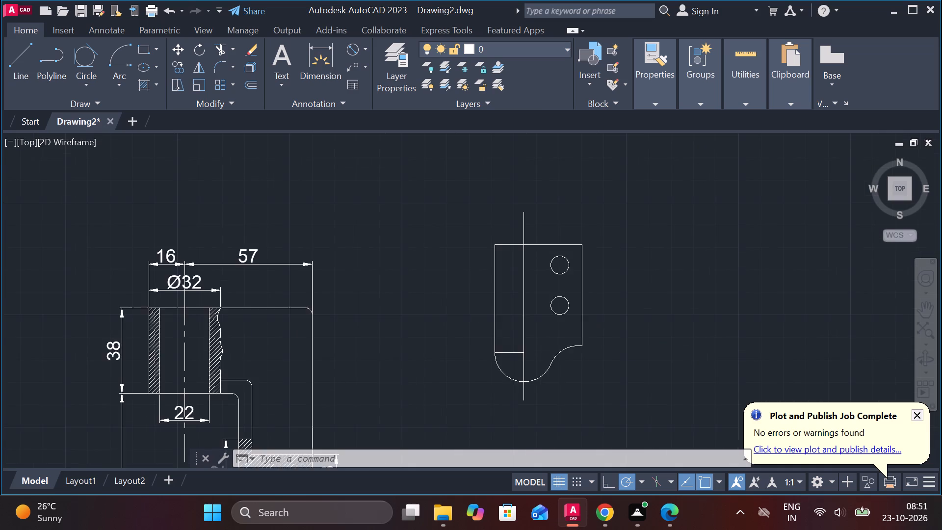
{"action": "left_click", "coordinate": [510, 207]}
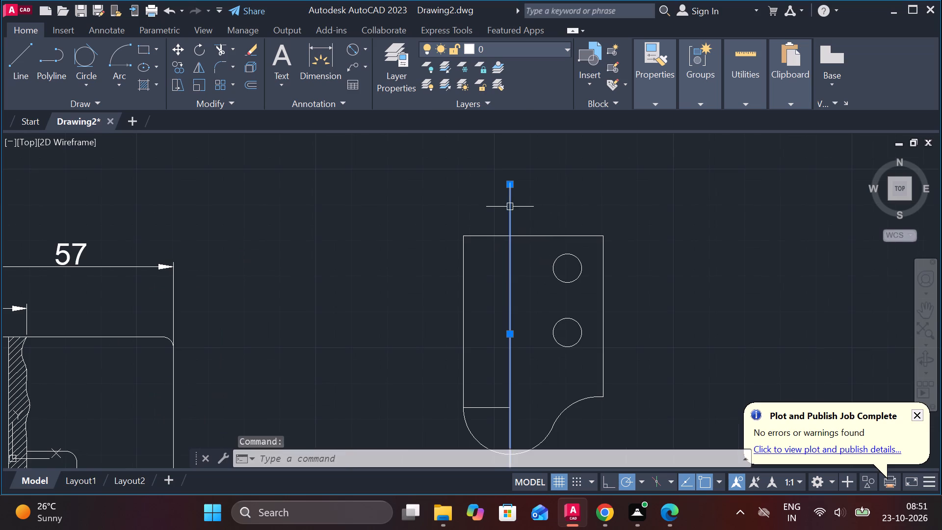
{"action": "left_click", "coordinate": [670, 108]}
{"action": "left_click", "coordinate": [723, 159]}
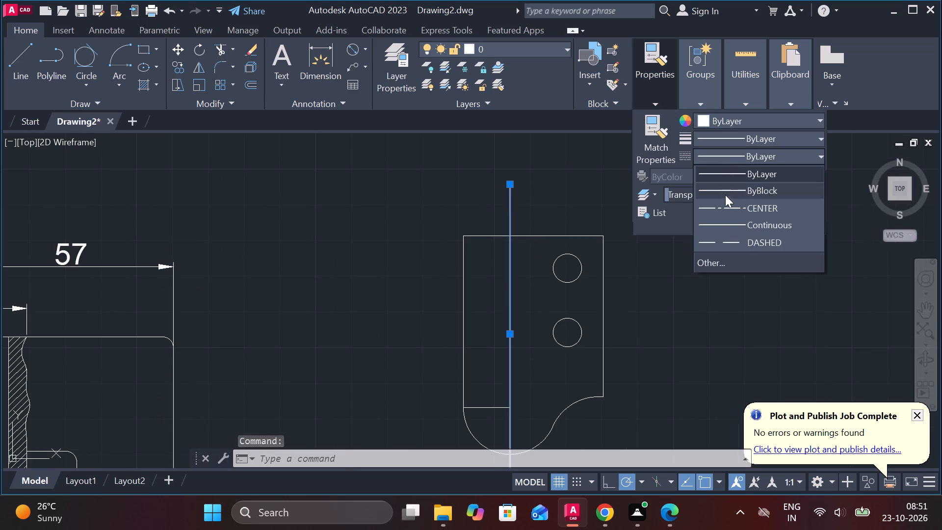
{"action": "left_click", "coordinate": [725, 202]}
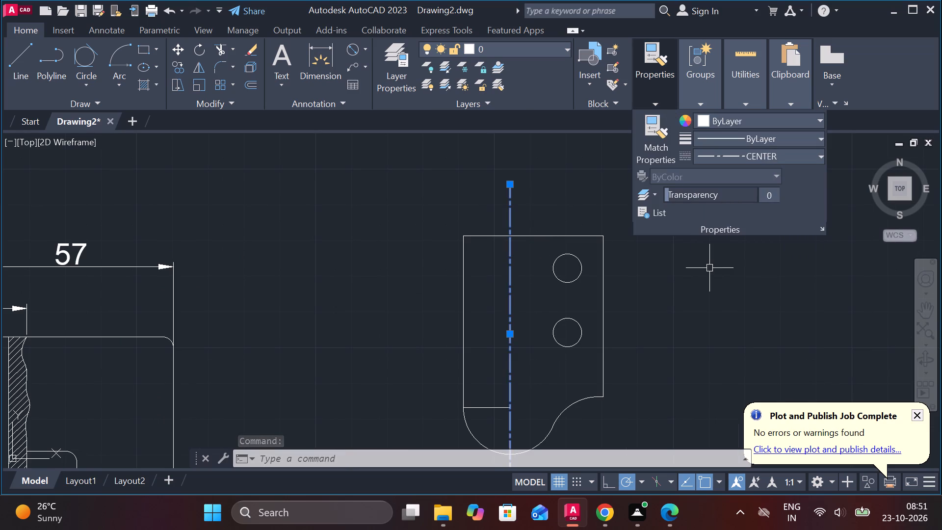
{"action": "key", "text": "Escape"}
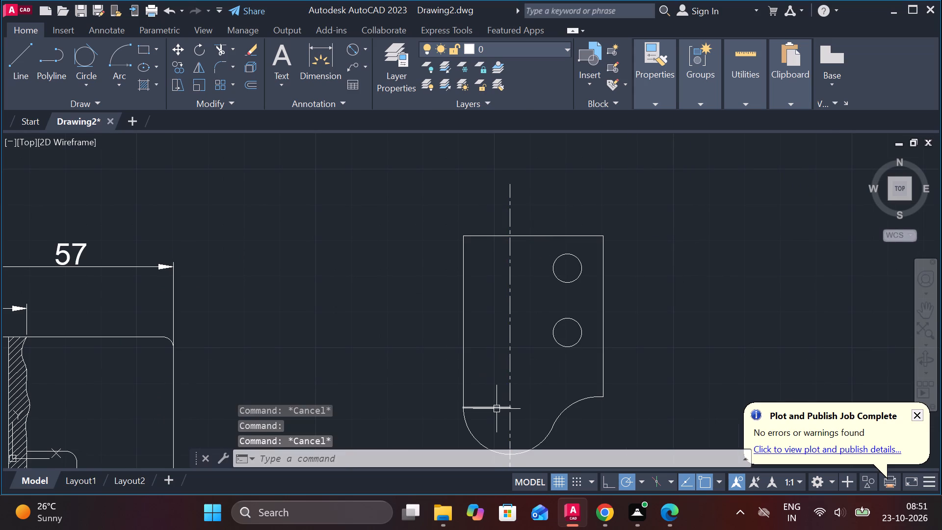
Change the linetype of the short horizontal line above the curved bottom to DASHED.
{"action": "left_click", "coordinate": [496, 409]}
{"action": "left_click", "coordinate": [653, 101]}
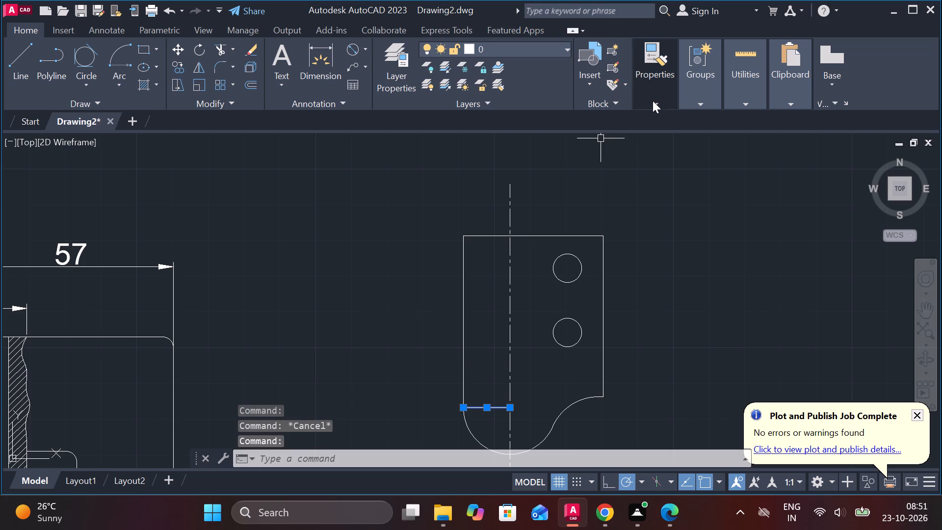
{"action": "left_click", "coordinate": [754, 163]}
{"action": "left_click", "coordinate": [744, 240]}
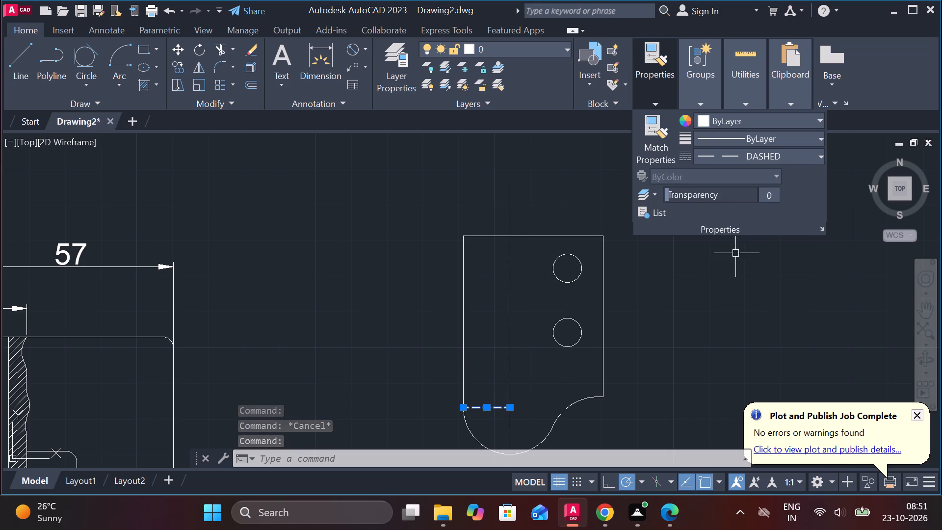
{"action": "key", "text": "Escape"}
Draw a circle of diameter 4 centred on the outline's upper left corner.
{"action": "middle_click_drag", "start_coordinate": [663, 330], "coordinate": [624, 310]}
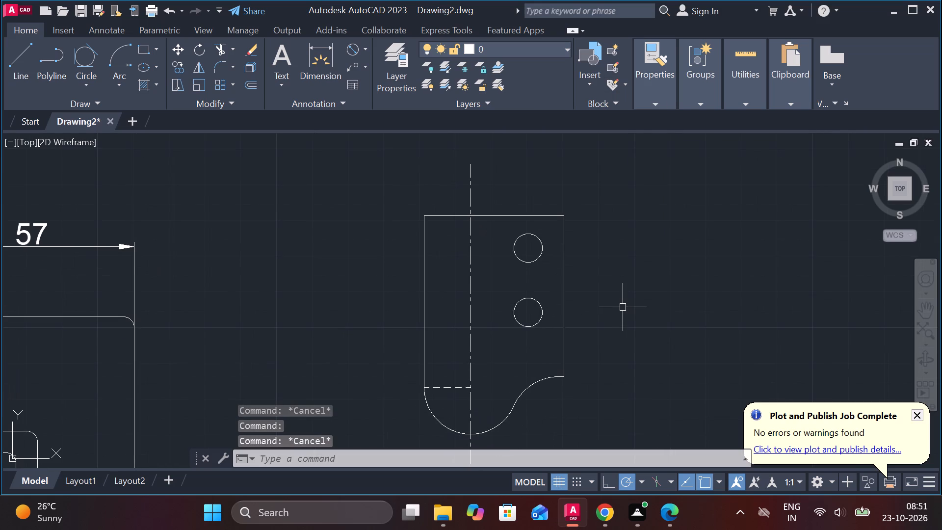
{"action": "scroll", "coordinate": [419, 213], "scroll_direction": "up", "scroll_amount": 1}
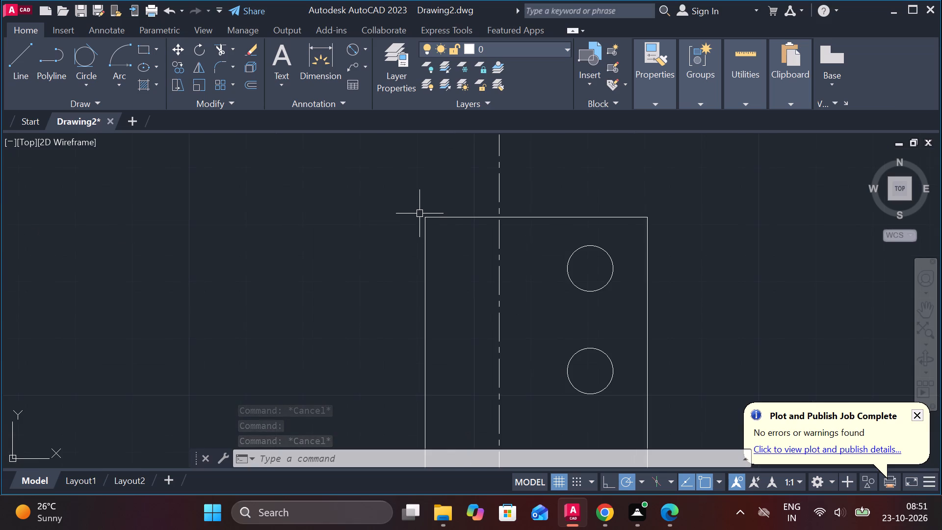
{"action": "type", "text": "c"}
{"action": "key", "text": "space"}
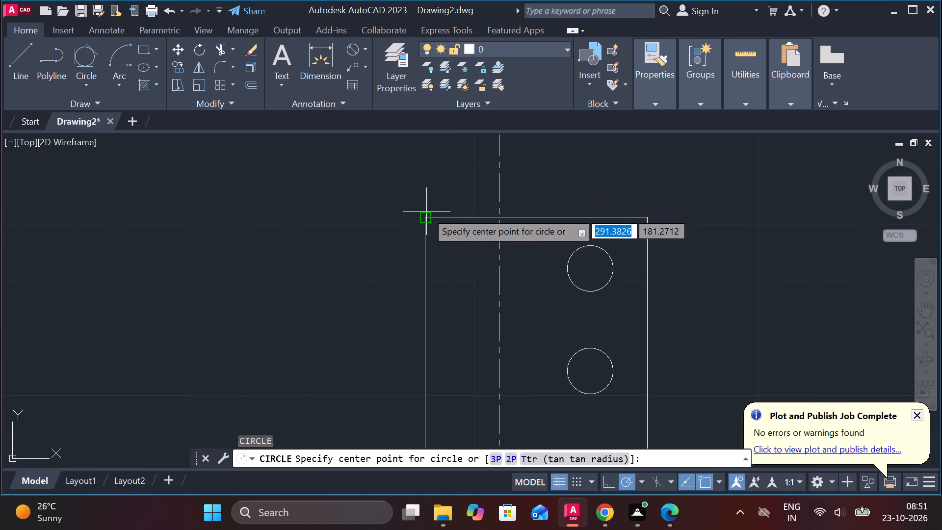
{"action": "left_click", "coordinate": [426, 212]}
{"action": "type", "text": "d"}
{"action": "key", "text": "space"}
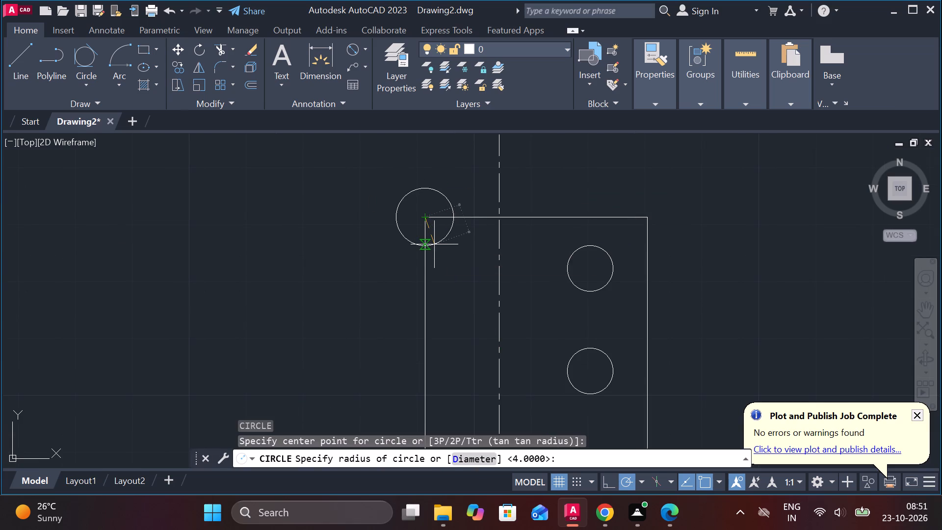
{"action": "key", "text": "4"}
{"action": "key", "text": "Return"}
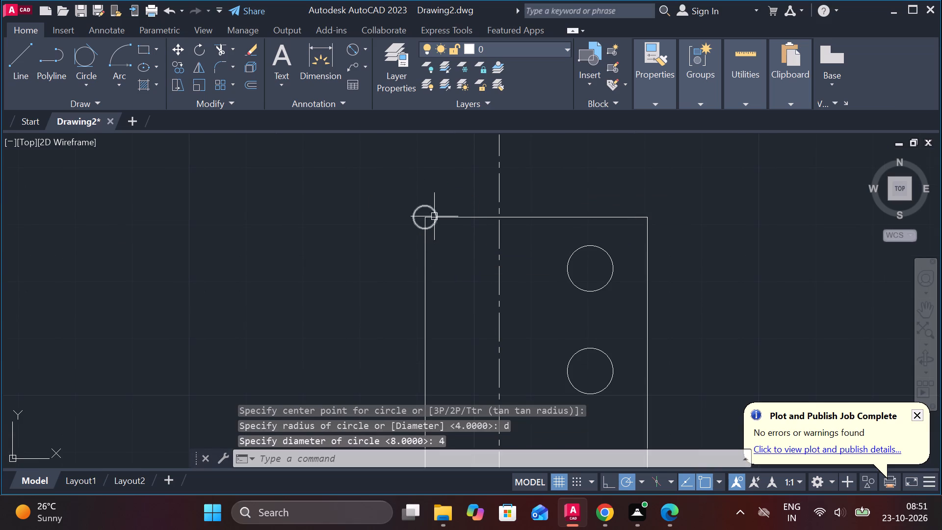
Move the diameter 4 circle from its centre 6 straight down along the outline's left edge.
{"action": "left_click", "coordinate": [428, 206]}
{"action": "key", "text": "m"}
{"action": "key", "text": "Return"}
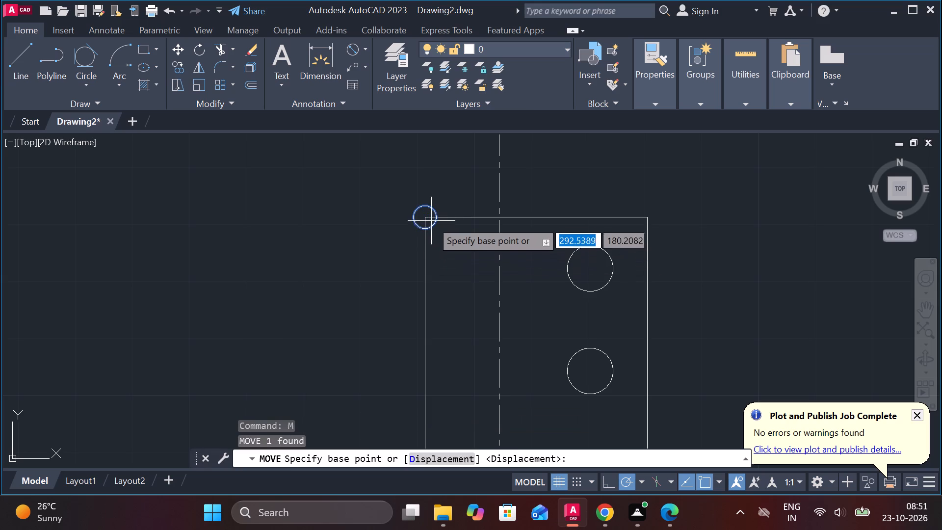
{"action": "left_click", "coordinate": [426, 217]}
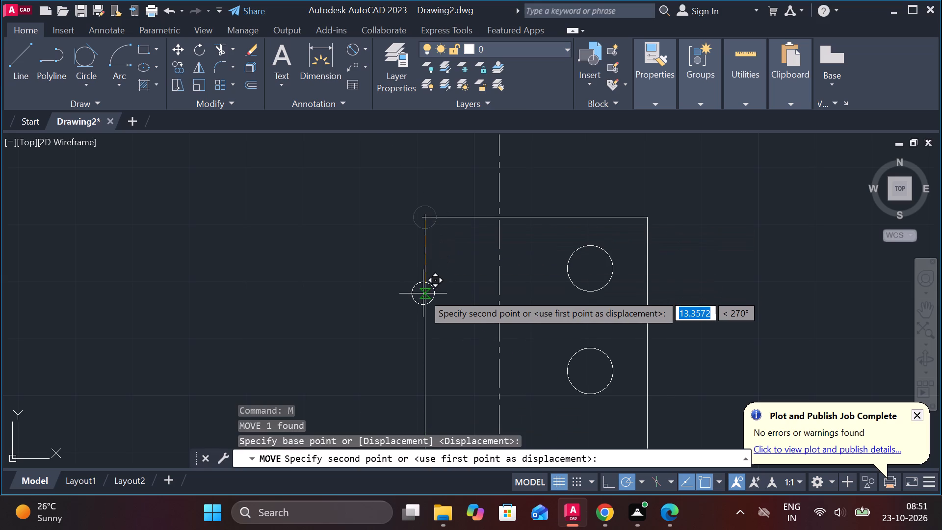
{"action": "scroll", "coordinate": [423, 293], "scroll_direction": "down", "scroll_amount": 2}
{"action": "middle_click_drag", "start_coordinate": [417, 355], "coordinate": [435, 204]}
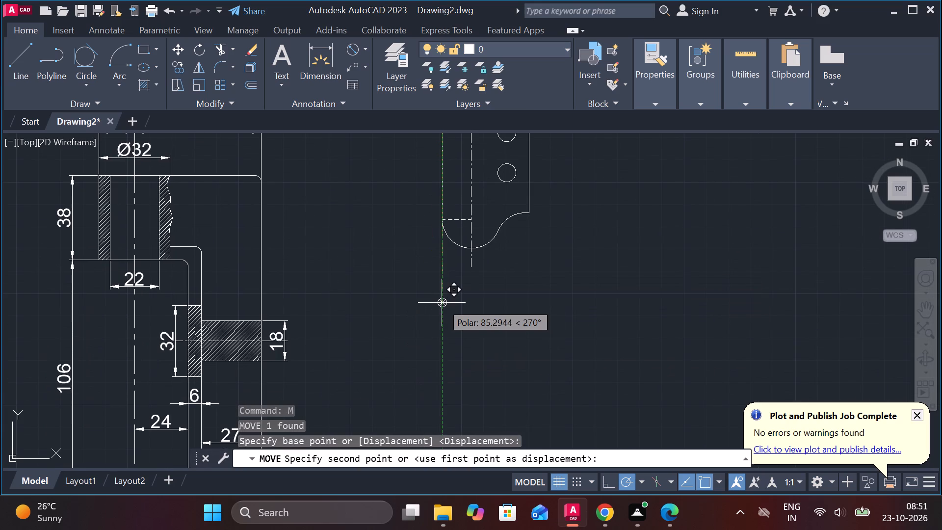
{"action": "key", "text": "6"}
{"action": "key", "text": "Return"}
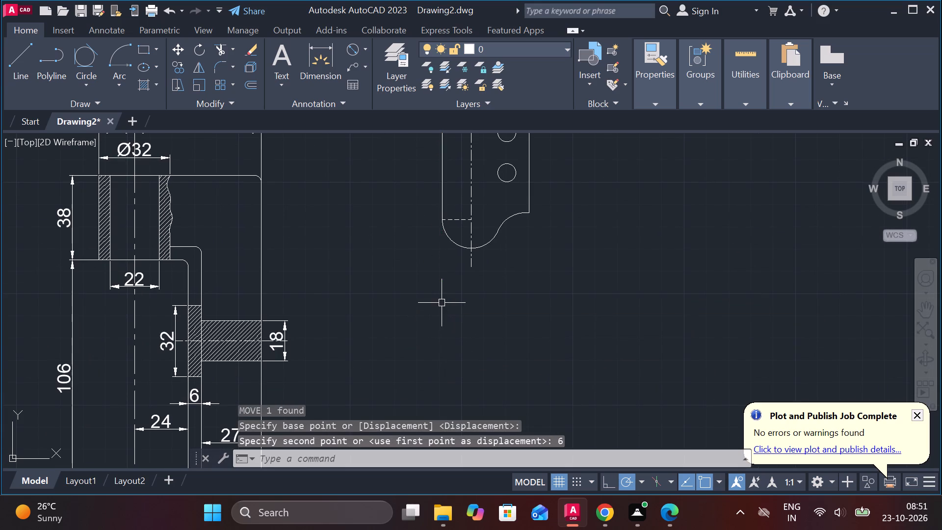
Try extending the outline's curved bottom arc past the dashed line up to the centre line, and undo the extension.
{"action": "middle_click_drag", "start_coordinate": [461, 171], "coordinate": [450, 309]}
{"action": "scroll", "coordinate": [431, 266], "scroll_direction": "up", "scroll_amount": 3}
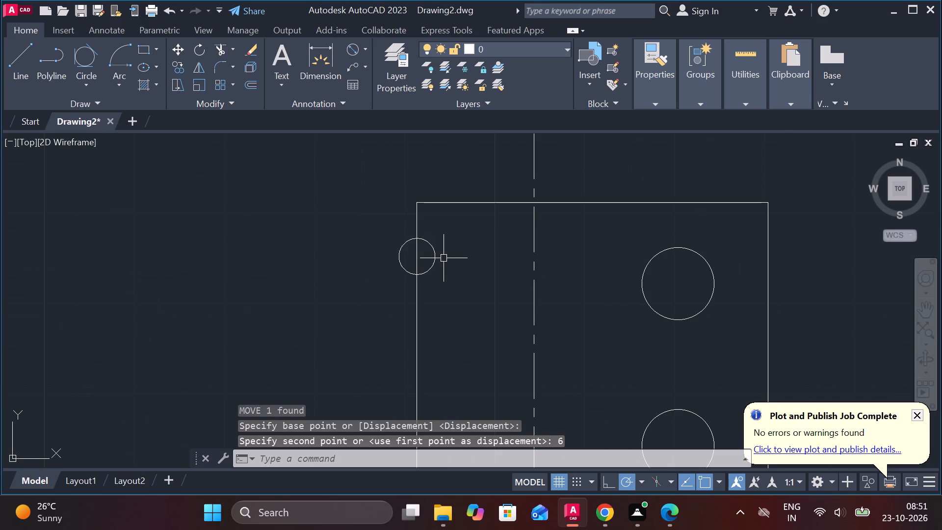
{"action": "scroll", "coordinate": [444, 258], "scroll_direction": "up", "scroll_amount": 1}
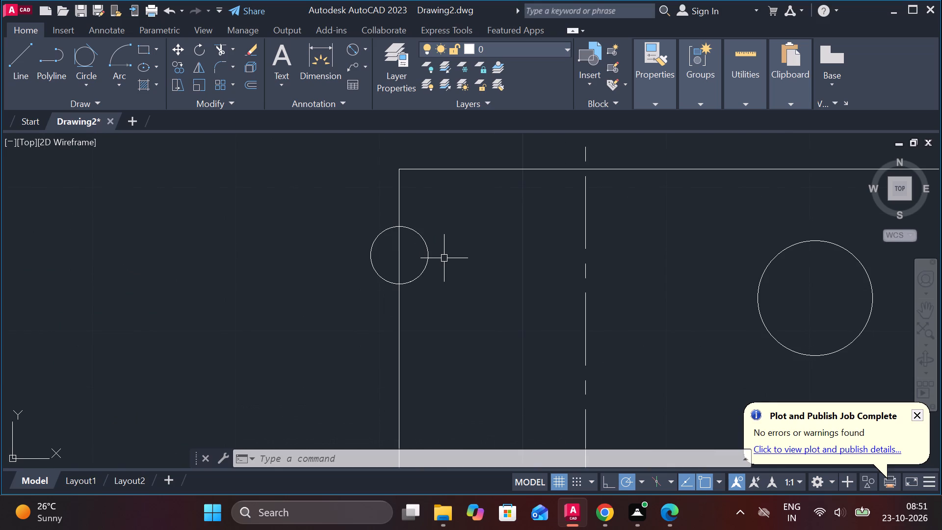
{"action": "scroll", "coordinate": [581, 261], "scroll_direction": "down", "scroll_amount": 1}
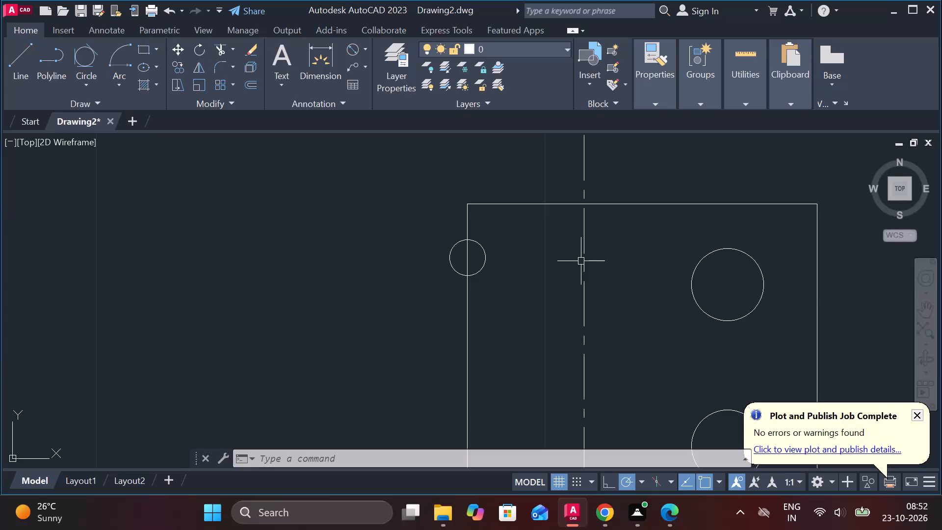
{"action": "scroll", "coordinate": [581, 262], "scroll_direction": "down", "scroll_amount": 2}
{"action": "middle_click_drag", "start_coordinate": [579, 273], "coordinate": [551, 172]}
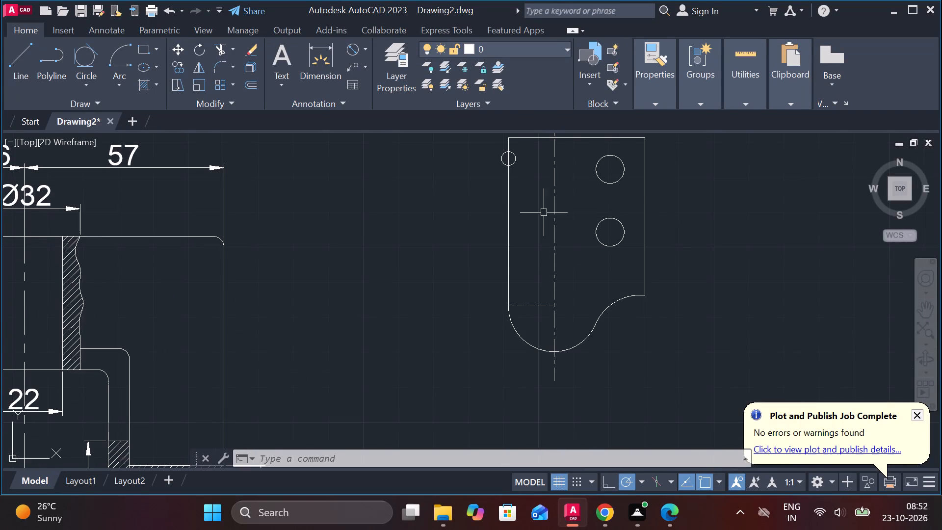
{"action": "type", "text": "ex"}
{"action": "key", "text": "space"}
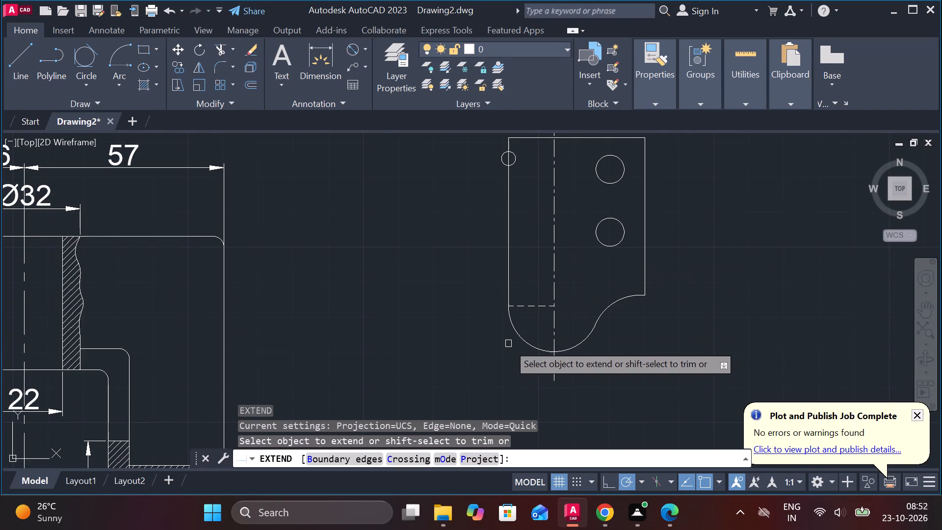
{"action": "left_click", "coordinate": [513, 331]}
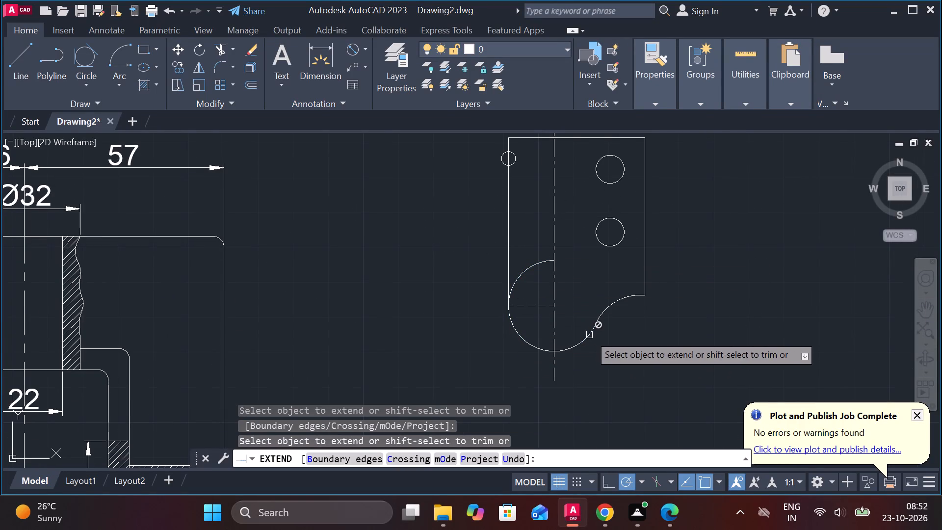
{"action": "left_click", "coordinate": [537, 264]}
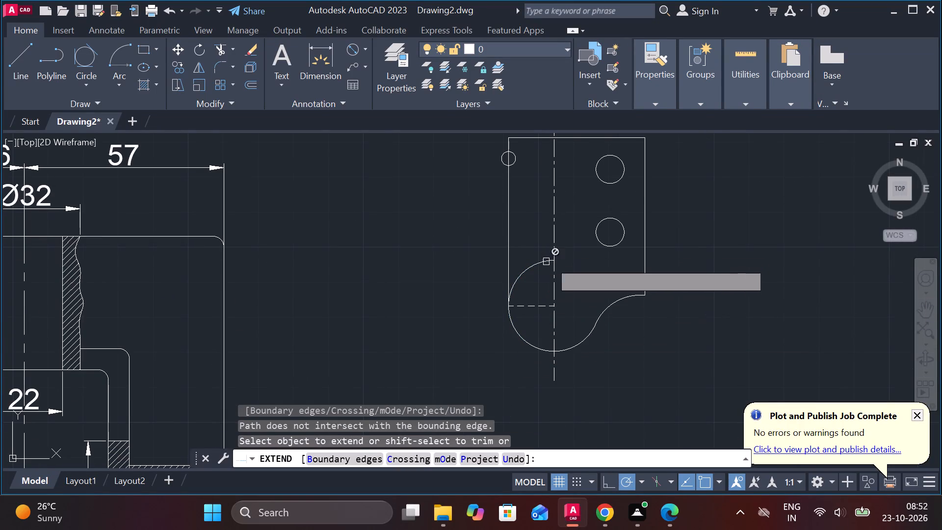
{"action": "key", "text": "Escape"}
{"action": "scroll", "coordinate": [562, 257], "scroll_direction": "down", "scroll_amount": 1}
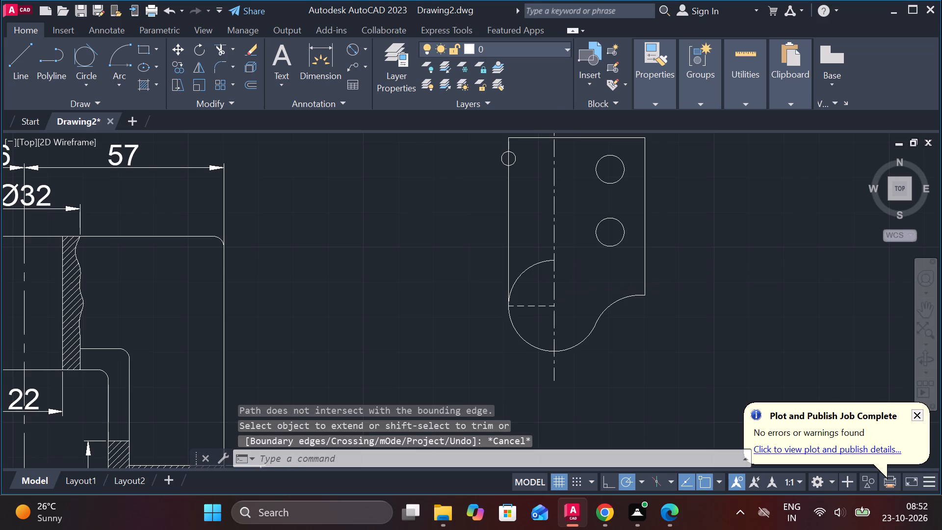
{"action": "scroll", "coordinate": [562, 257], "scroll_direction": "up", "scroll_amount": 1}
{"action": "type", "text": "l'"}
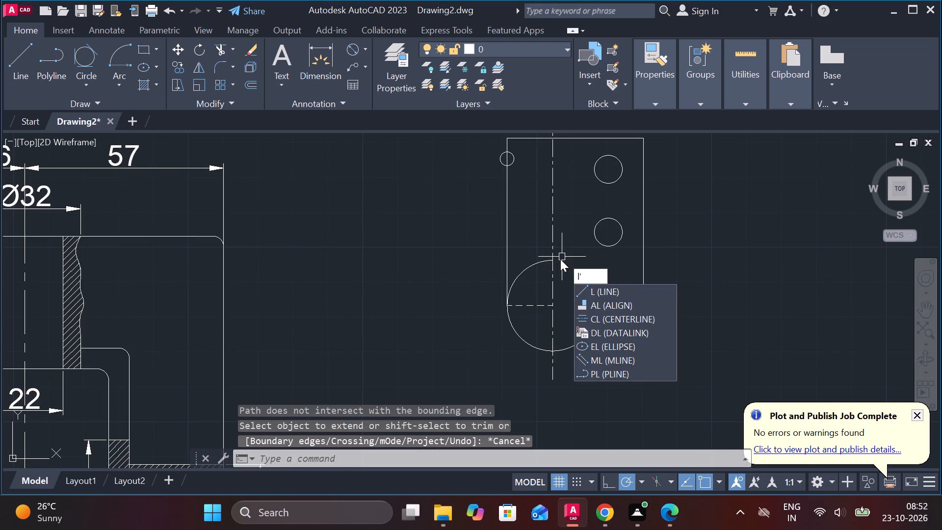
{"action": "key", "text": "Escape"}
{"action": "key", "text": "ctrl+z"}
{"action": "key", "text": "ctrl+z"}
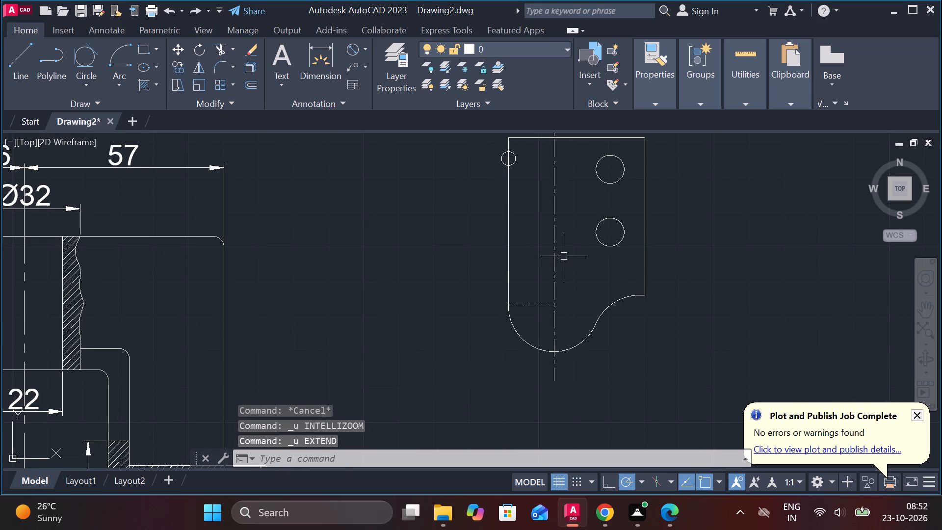
Draw a closed rectangle 32 wide and 61 high beside the curved outline, level with its top edge and curved bottom.
{"action": "middle_click_drag", "start_coordinate": [565, 249], "coordinate": [544, 311]}
{"action": "scroll", "coordinate": [518, 254], "scroll_direction": "up", "scroll_amount": 2}
{"action": "middle_click_drag", "start_coordinate": [518, 251], "coordinate": [531, 326]}
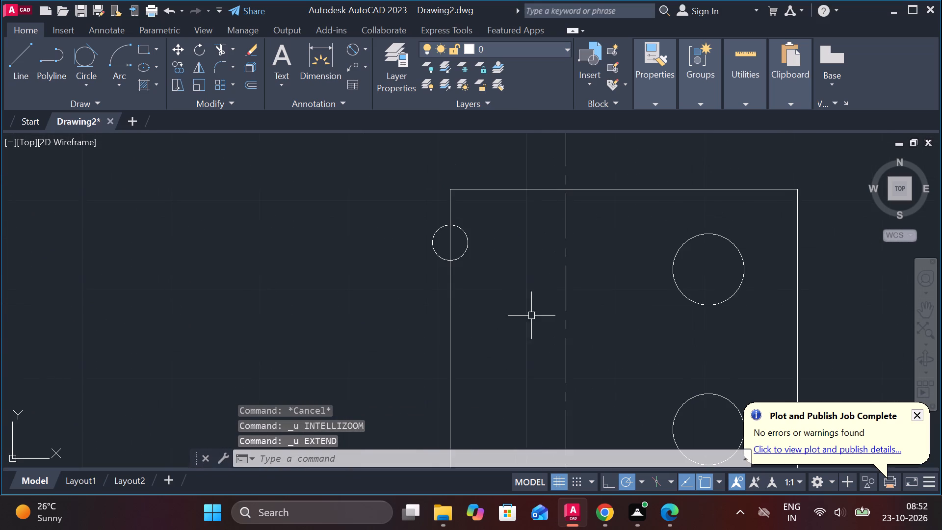
{"action": "middle_click_drag", "start_coordinate": [531, 313], "coordinate": [500, 312]}
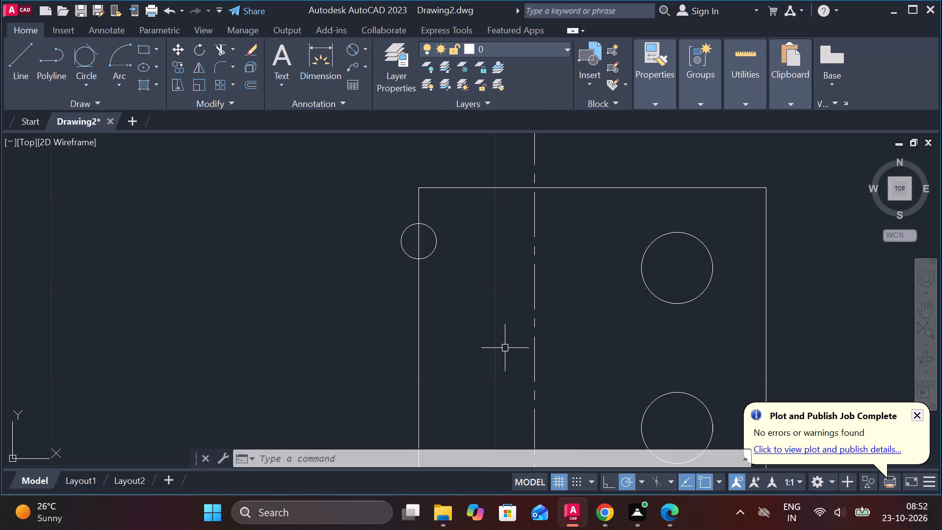
{"action": "scroll", "coordinate": [508, 348], "scroll_direction": "down", "scroll_amount": 1}
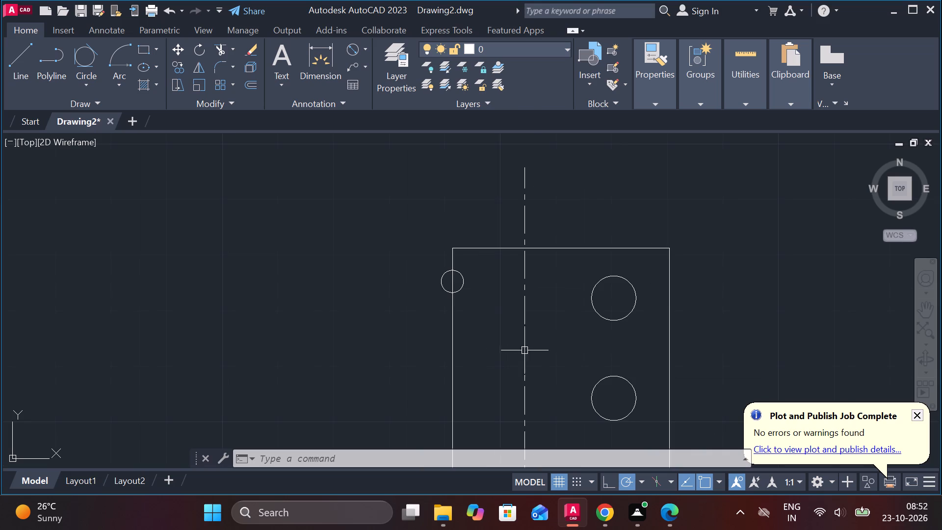
{"action": "middle_click_drag", "start_coordinate": [561, 360], "coordinate": [510, 358]}
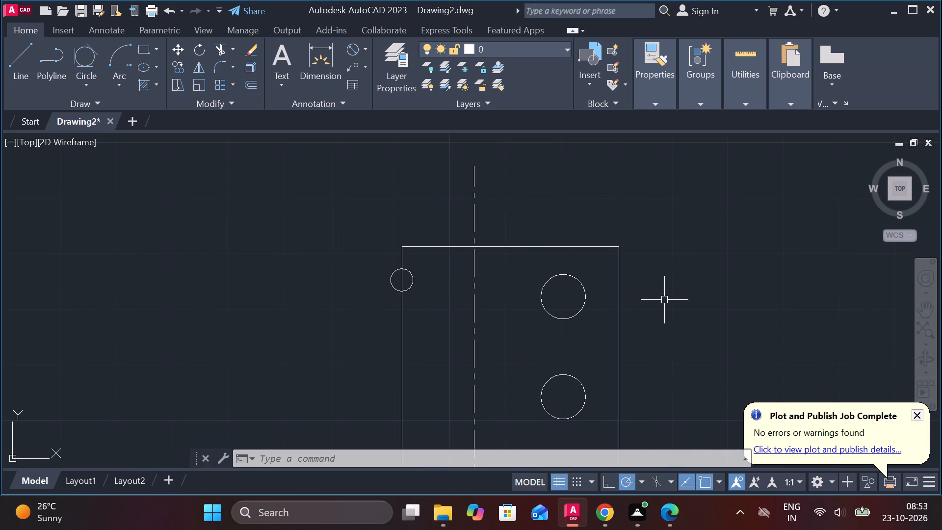
{"action": "key", "text": "l"}
{"action": "key", "text": "Return"}
{"action": "middle_click_drag", "start_coordinate": [654, 303], "coordinate": [572, 274]}
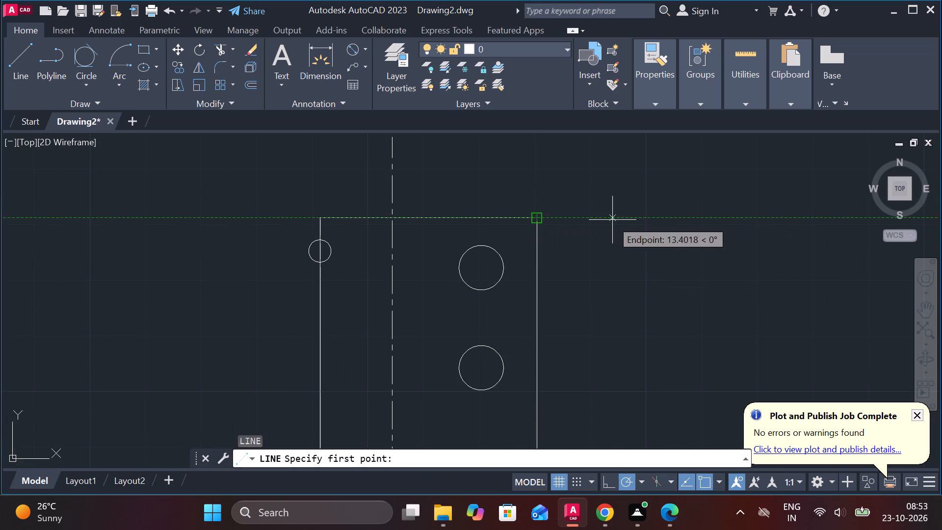
{"action": "left_click", "coordinate": [675, 222]}
{"action": "middle_click_drag", "start_coordinate": [677, 220], "coordinate": [625, 183]}
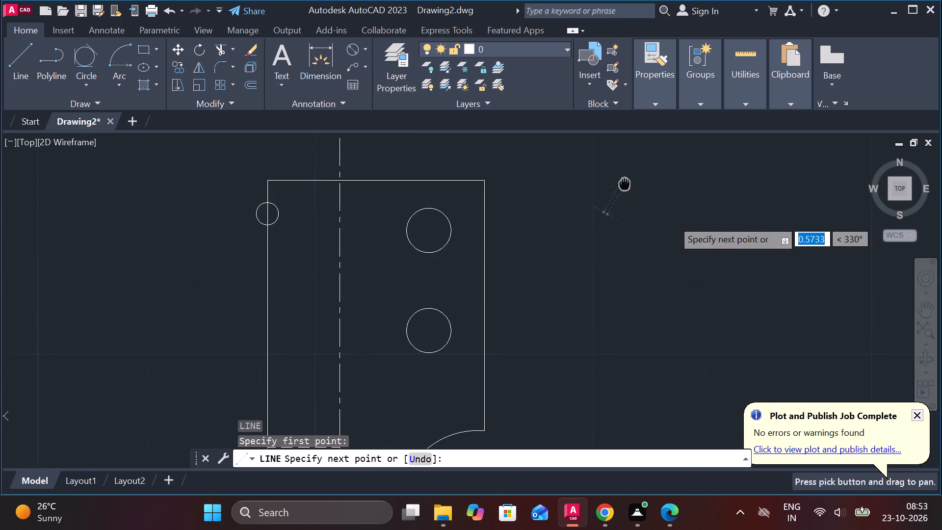
{"action": "scroll", "coordinate": [632, 182], "scroll_direction": "down", "scroll_amount": 2}
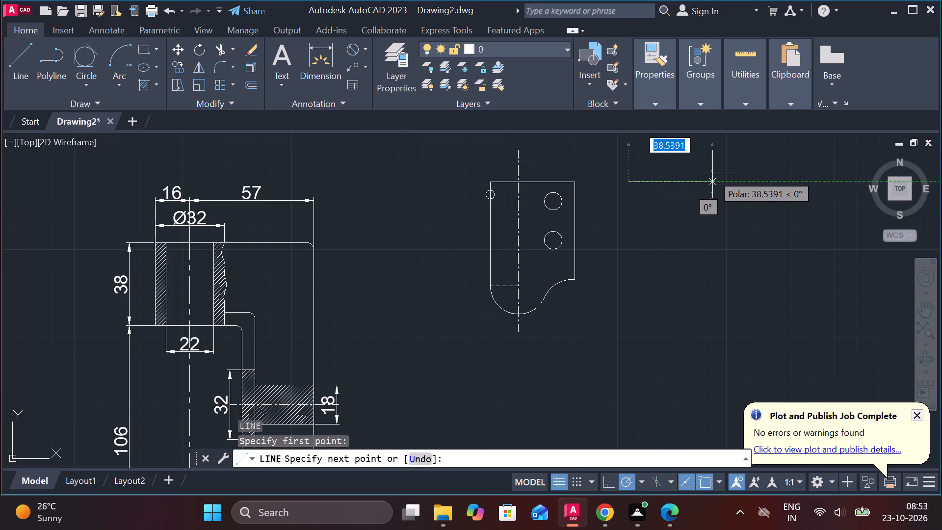
{"action": "type", "text": "32"}
{"action": "key", "text": "space"}
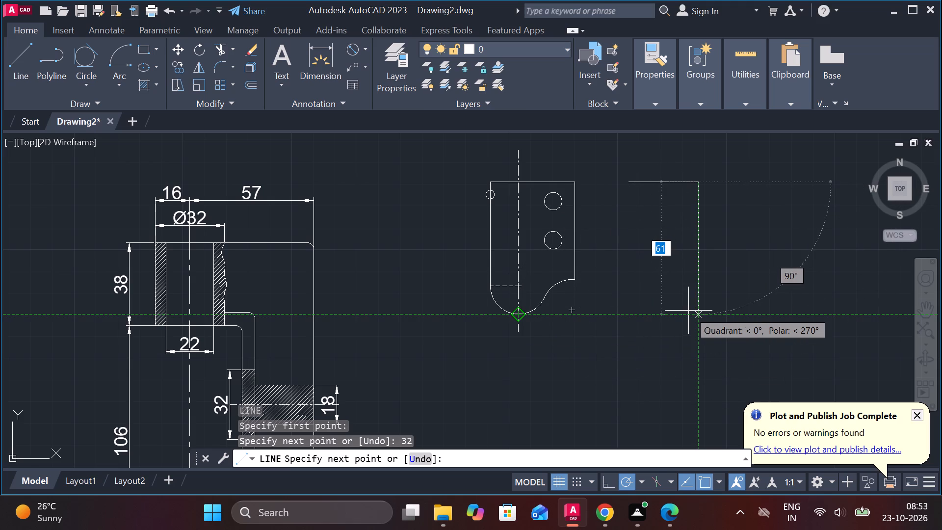
{"action": "left_click", "coordinate": [701, 311]}
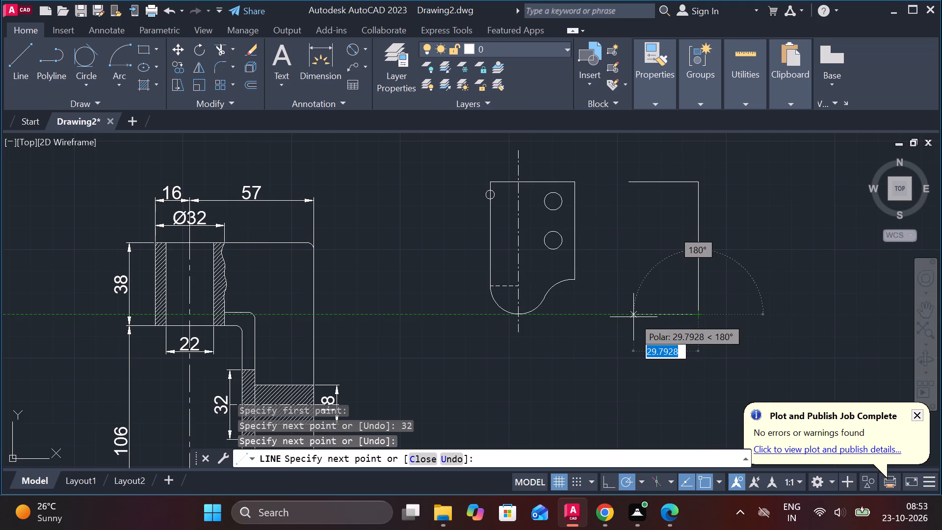
{"action": "type", "text": "32"}
{"action": "key", "text": "space"}
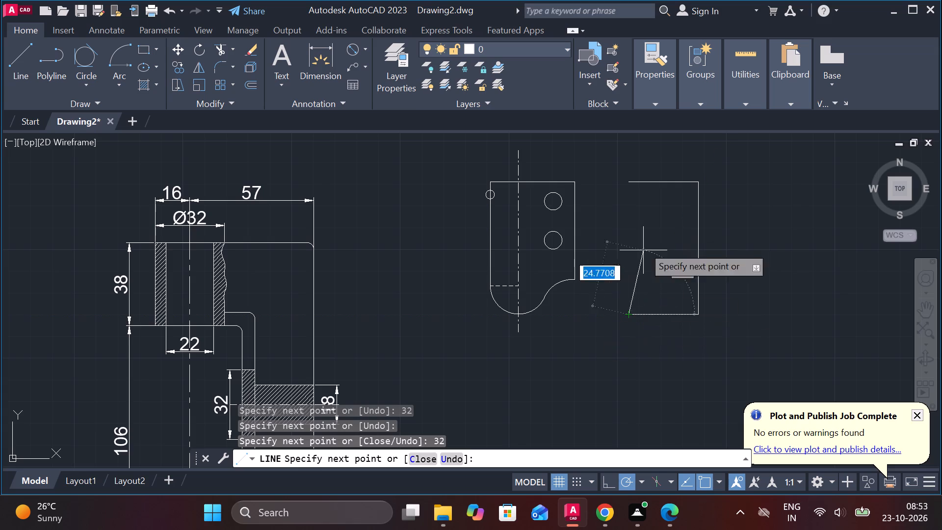
{"action": "left_click", "coordinate": [628, 179]}
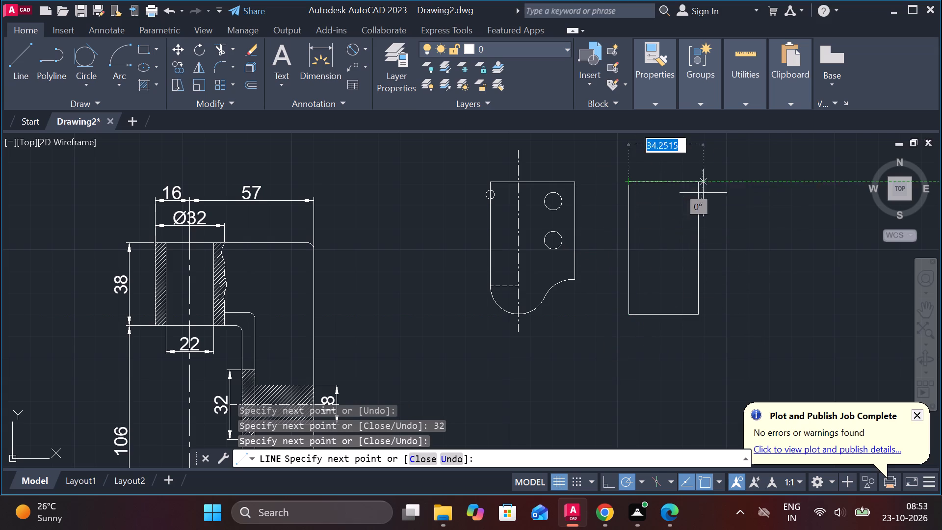
{"action": "key", "text": "Escape"}
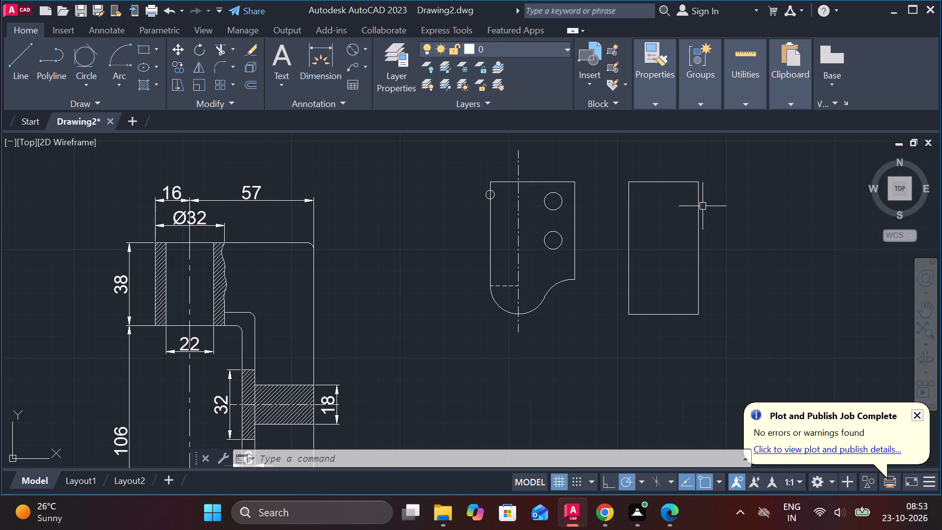
Draw a three-sided notch from the top edge, starting 9 right of the centre line: 18 down, 18 left, and up past the edge.
{"action": "scroll", "coordinate": [555, 176], "scroll_direction": "up", "scroll_amount": 1}
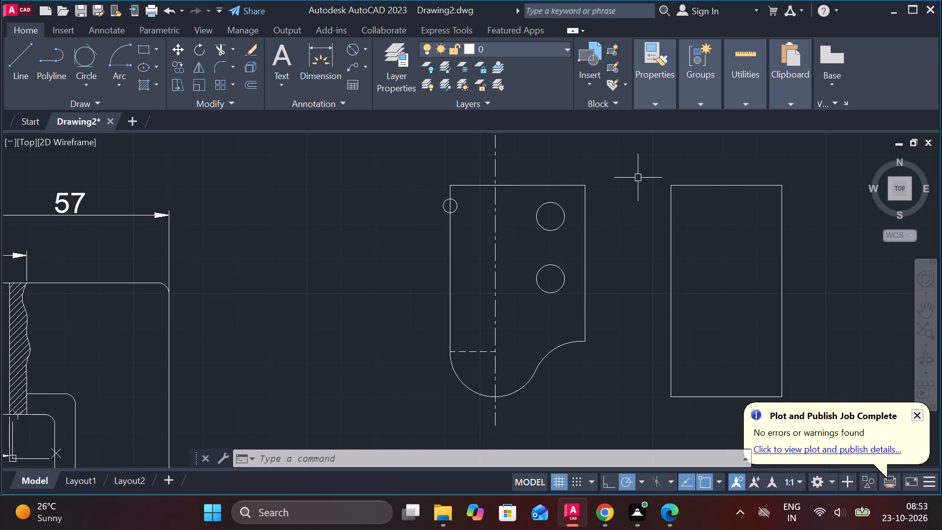
{"action": "key", "text": "l"}
{"action": "key", "text": "Return"}
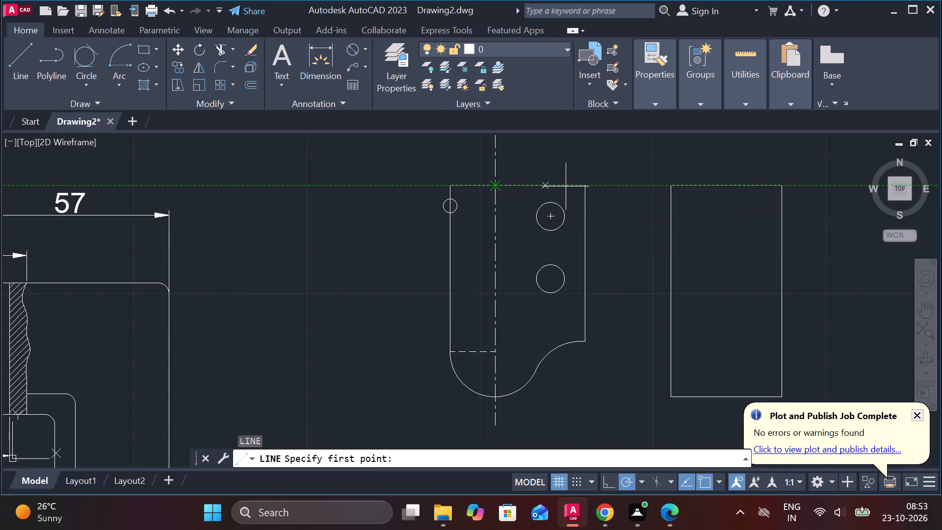
{"action": "key", "text": "9"}
{"action": "key", "text": "Return"}
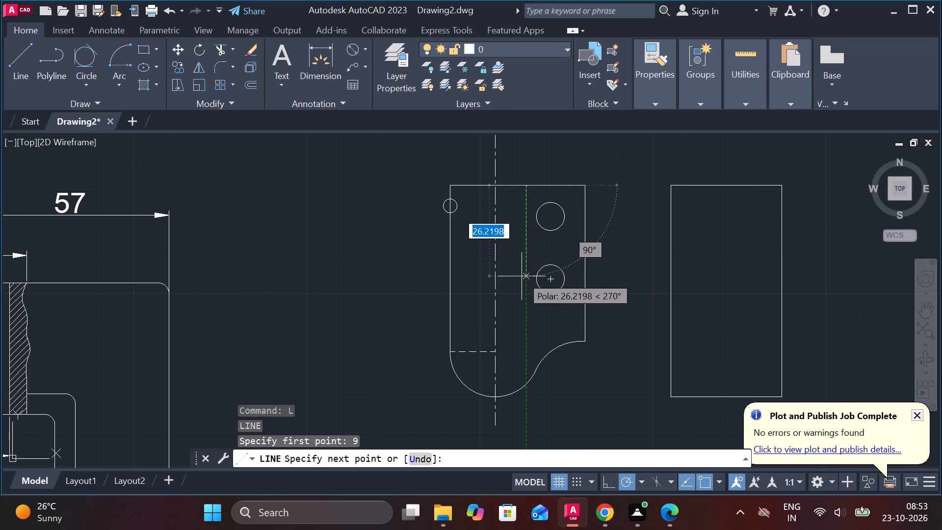
{"action": "key", "text": "1"}
{"action": "key", "text": "8"}
{"action": "key", "text": "Return"}
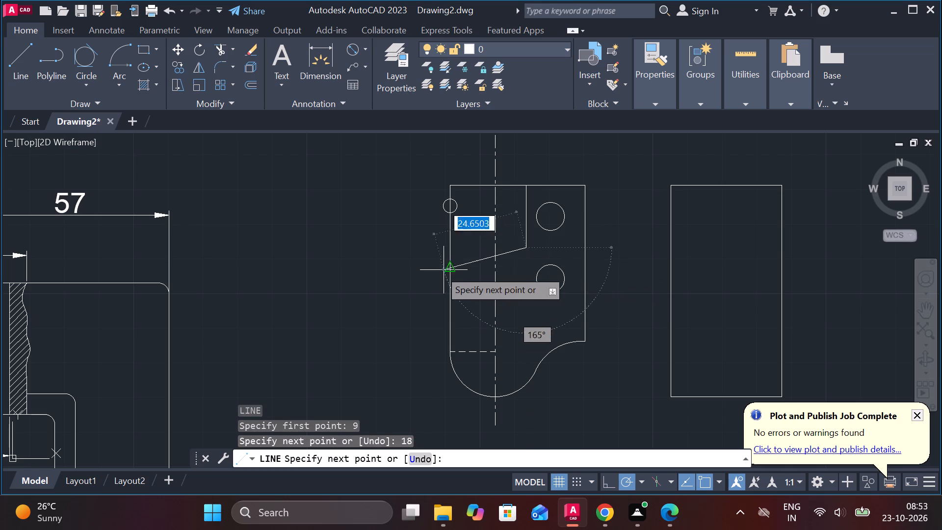
{"action": "key", "text": "1"}
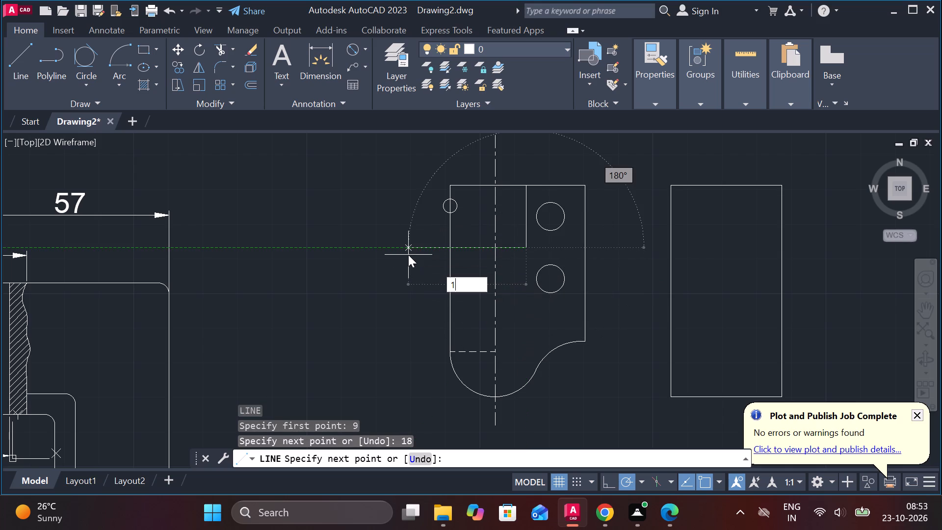
{"action": "key", "text": "8"}
{"action": "key", "text": "Return"}
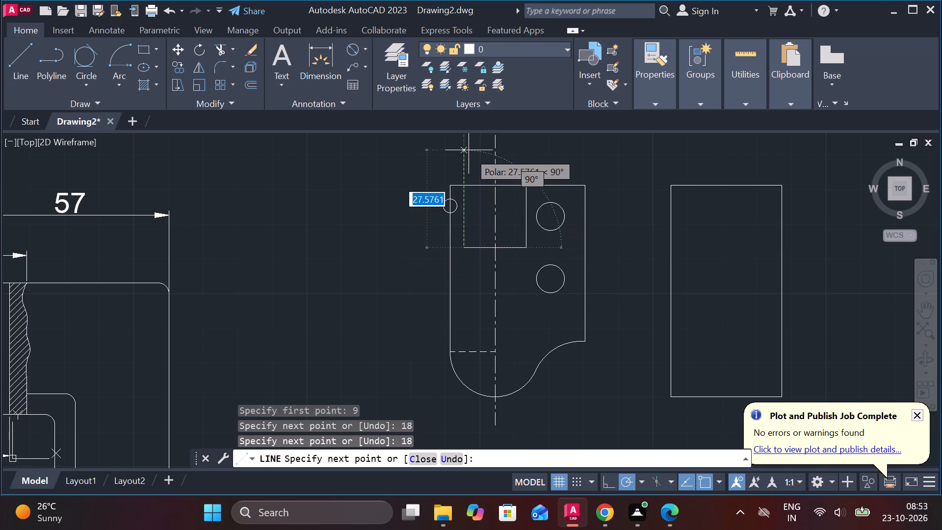
{"action": "left_click", "coordinate": [471, 153]}
{"action": "key", "text": "Escape"}
Trim the notch's left line where it projects above the outline's top edge.
{"action": "type", "text": "tr"}
{"action": "key", "text": "space"}
{"action": "left_click", "coordinate": [463, 161]}
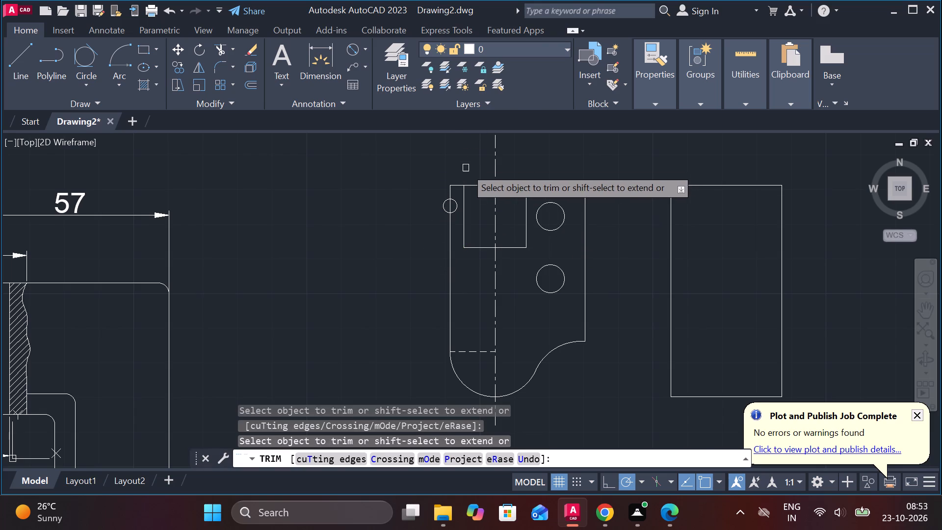
{"action": "scroll", "coordinate": [467, 177], "scroll_direction": "up", "scroll_amount": 2}
{"action": "key", "text": "Escape"}
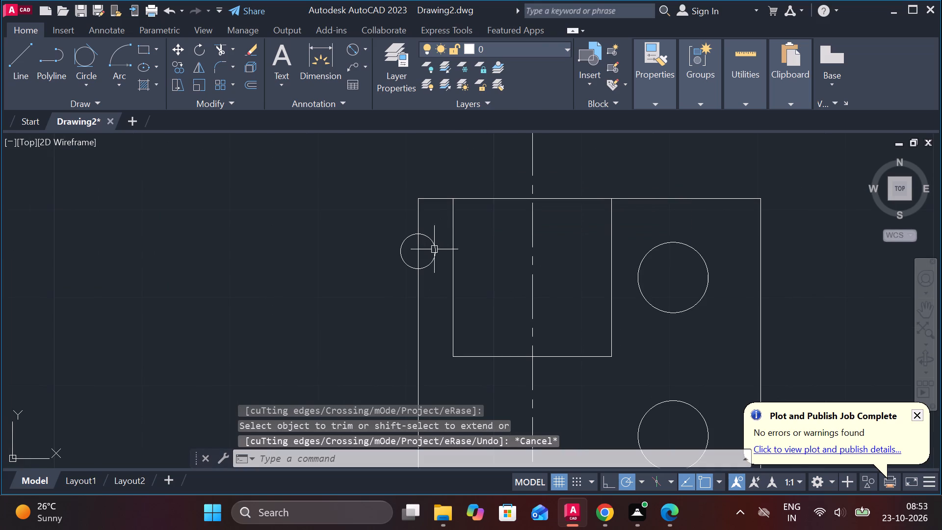
Move the diameter 4 circle from its centre 4 horizontally right onto the notch's left line.
{"action": "left_click", "coordinate": [432, 251]}
{"action": "key", "text": "m"}
{"action": "key", "text": "Return"}
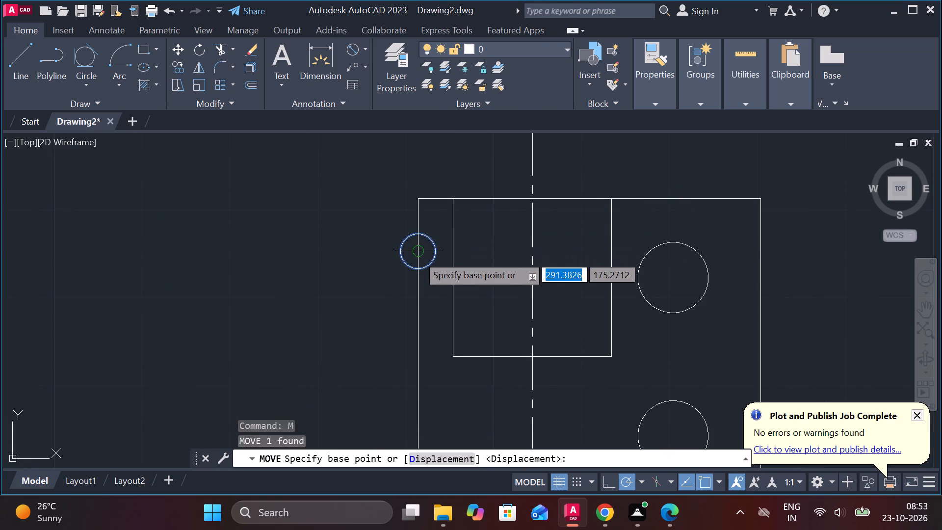
{"action": "left_click", "coordinate": [418, 255]}
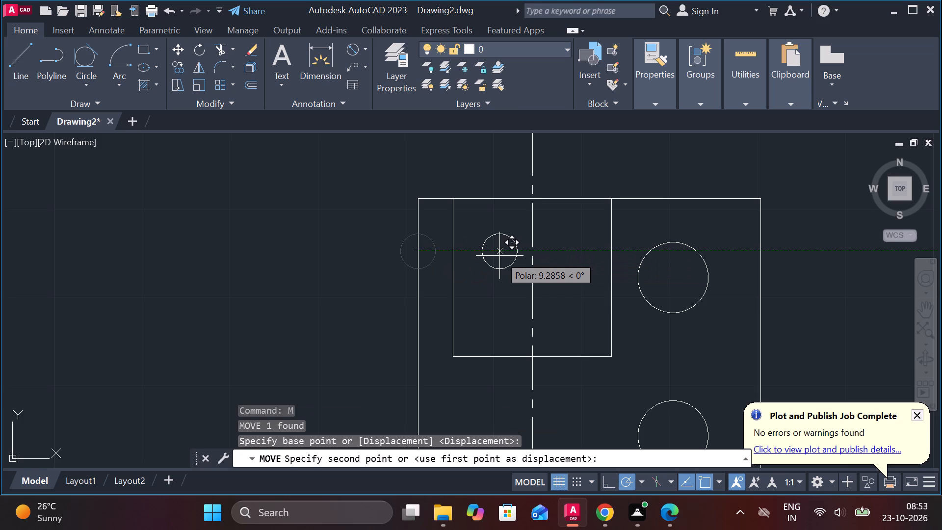
{"action": "left_click", "coordinate": [458, 252]}
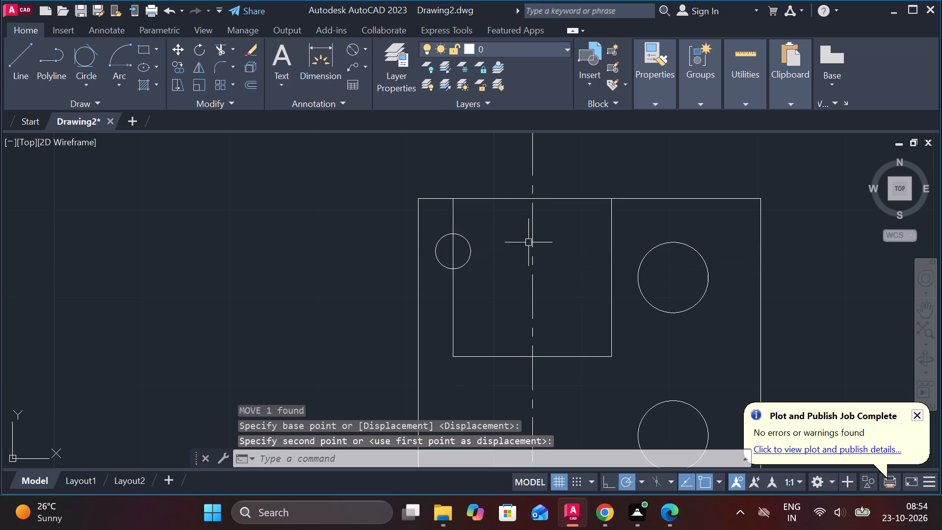
Change the linetype of the curved outline's three notch lines to DASHED.
{"action": "left_click", "coordinate": [452, 217]}
{"action": "left_click", "coordinate": [489, 358]}
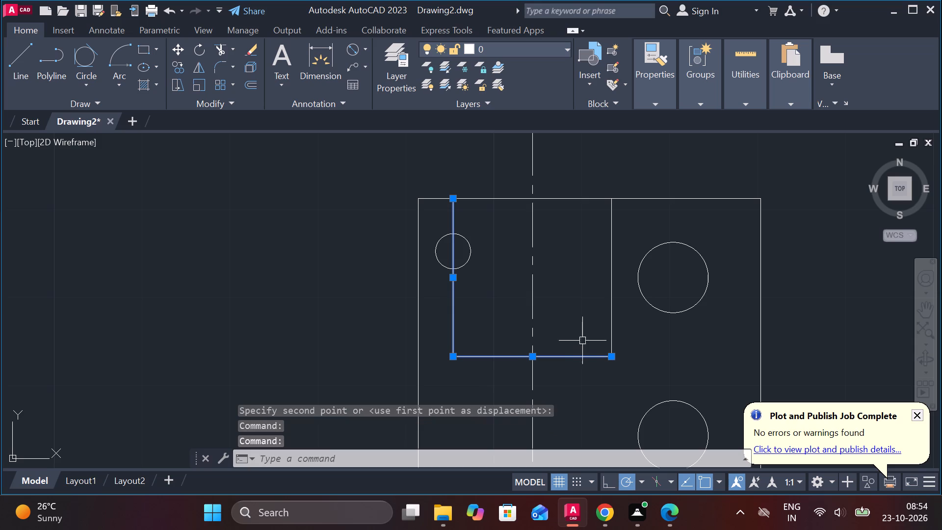
{"action": "left_click", "coordinate": [609, 253]}
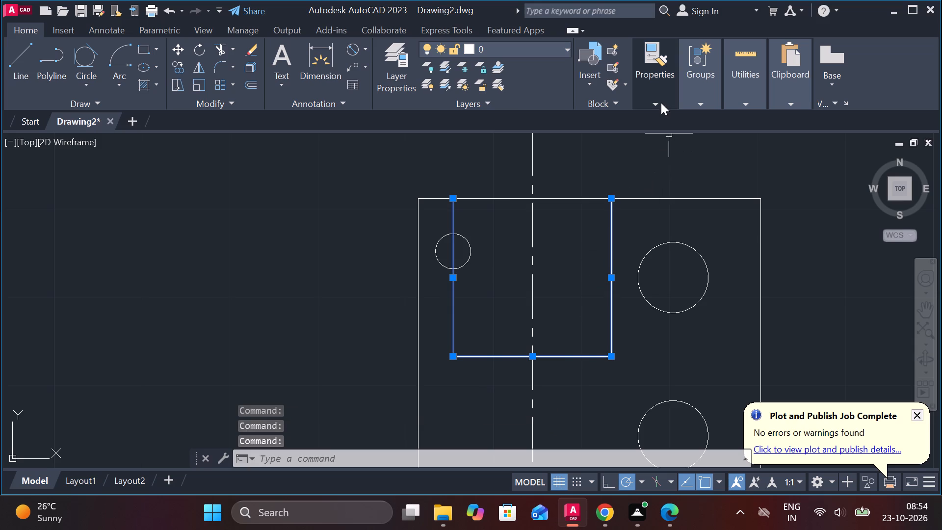
{"action": "left_click", "coordinate": [661, 103]}
{"action": "left_click", "coordinate": [813, 162]}
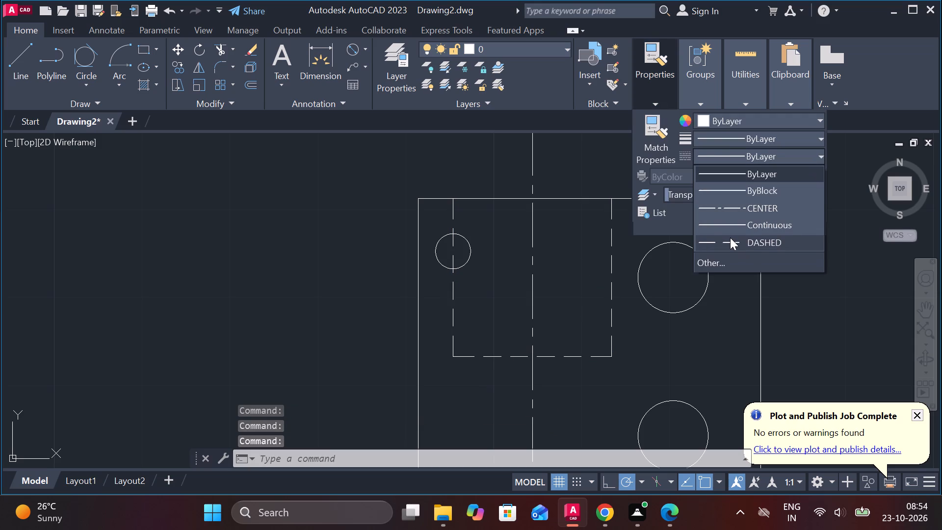
{"action": "left_click", "coordinate": [730, 238]}
{"action": "key", "text": "Escape"}
Draw a vertical line through the adjacent rectangle from the midpoint of its top edge to its bottom edge.
{"action": "scroll", "coordinate": [745, 292], "scroll_direction": "down", "scroll_amount": 1}
{"action": "middle_click_drag", "start_coordinate": [745, 292], "coordinate": [627, 256]}
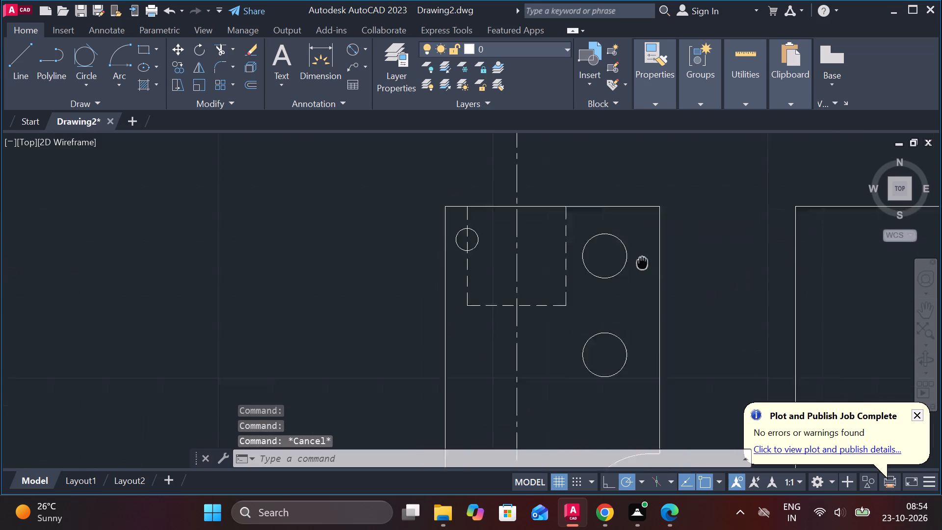
{"action": "middle_click_drag", "start_coordinate": [627, 256], "coordinate": [620, 253]}
{"action": "middle_click_drag", "start_coordinate": [688, 255], "coordinate": [549, 225]}
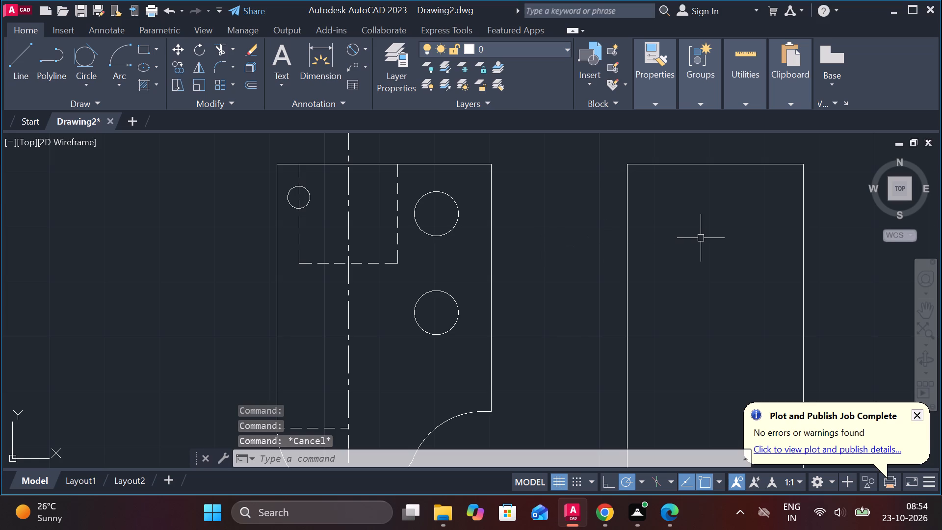
{"action": "scroll", "coordinate": [701, 238], "scroll_direction": "down", "scroll_amount": 2}
{"action": "middle_click_drag", "start_coordinate": [701, 238], "coordinate": [625, 225]}
{"action": "key", "text": "l"}
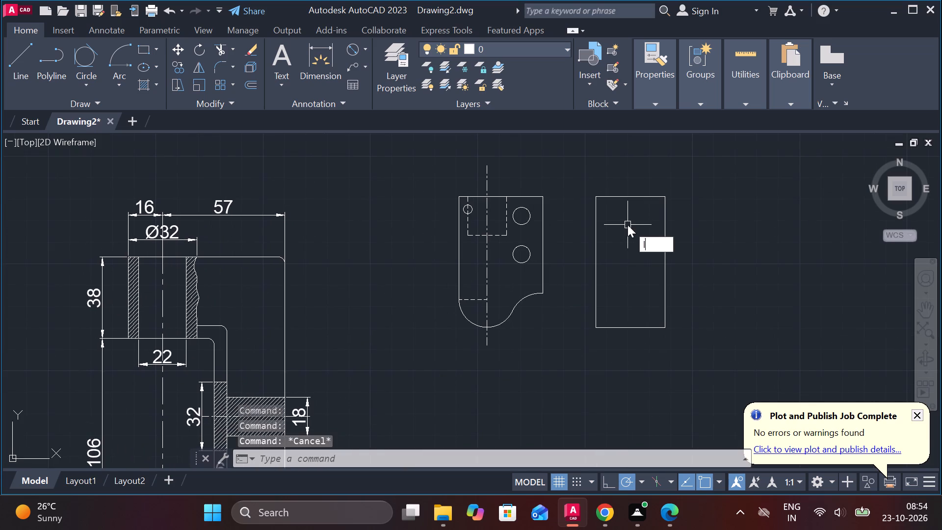
{"action": "key", "text": "Return"}
{"action": "left_click", "coordinate": [633, 195]}
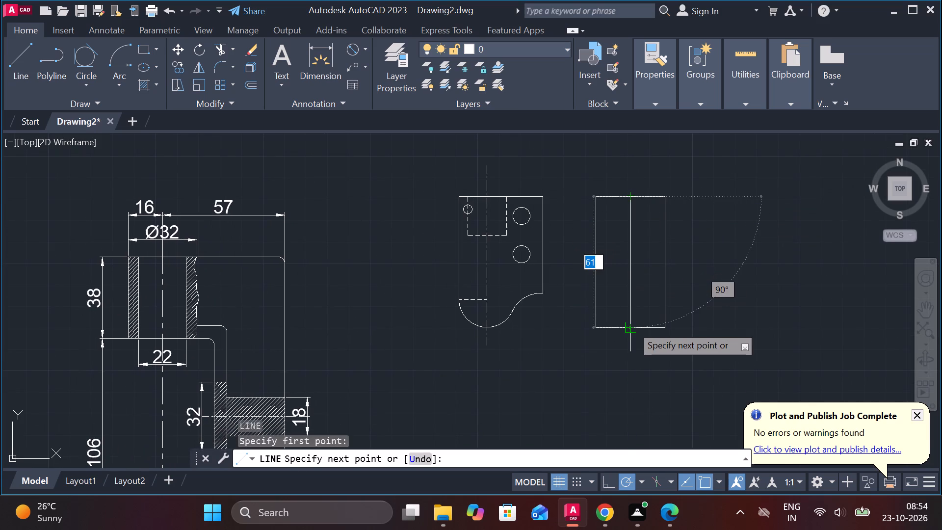
{"action": "left_click", "coordinate": [632, 325]}
{"action": "key", "text": "Escape"}
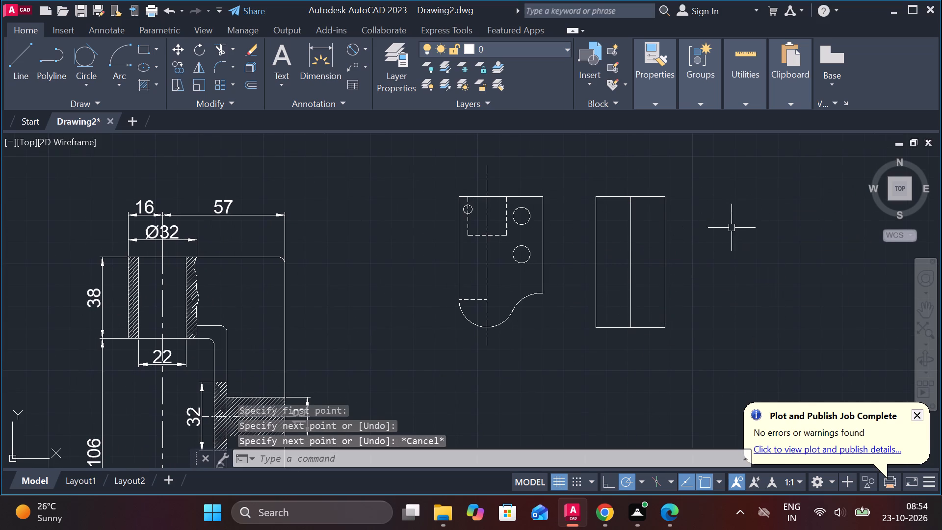
Draw a notch in the rectangle, starting on its top edge 9 right of the midline: 18 down, 18 left, and up to the edge.
{"action": "scroll", "coordinate": [711, 226], "scroll_direction": "up", "scroll_amount": 1}
{"action": "scroll", "coordinate": [636, 243], "scroll_direction": "up", "scroll_amount": 1}
{"action": "middle_click_drag", "start_coordinate": [636, 243], "coordinate": [631, 260]}
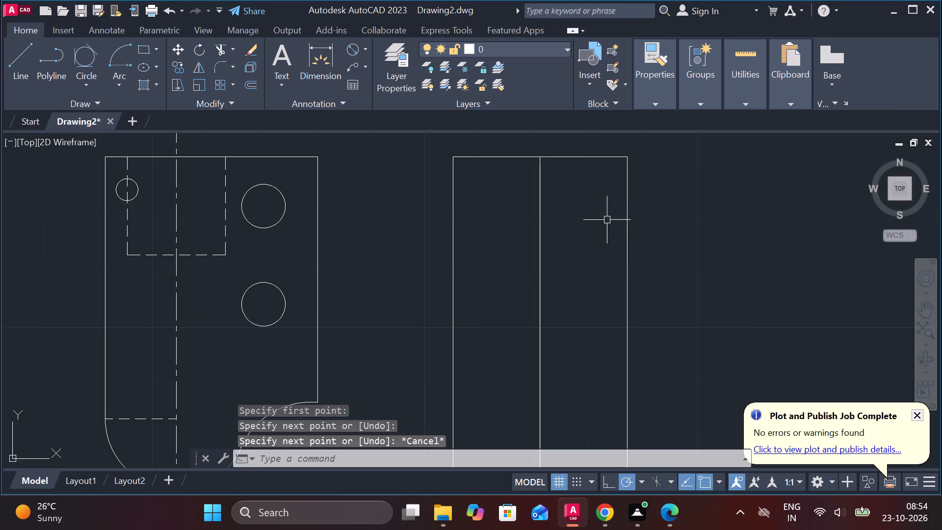
{"action": "key", "text": "l"}
{"action": "key", "text": "Return"}
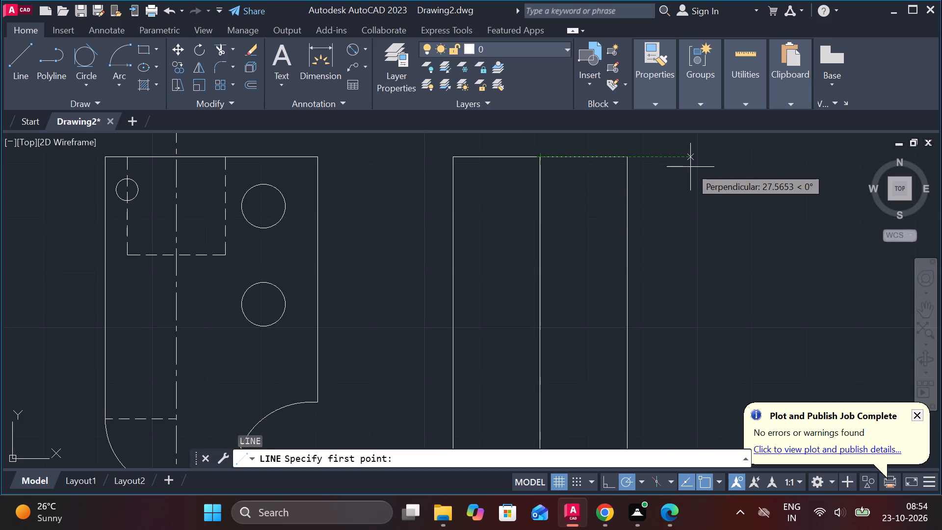
{"action": "key", "text": "9"}
{"action": "key", "text": "Return"}
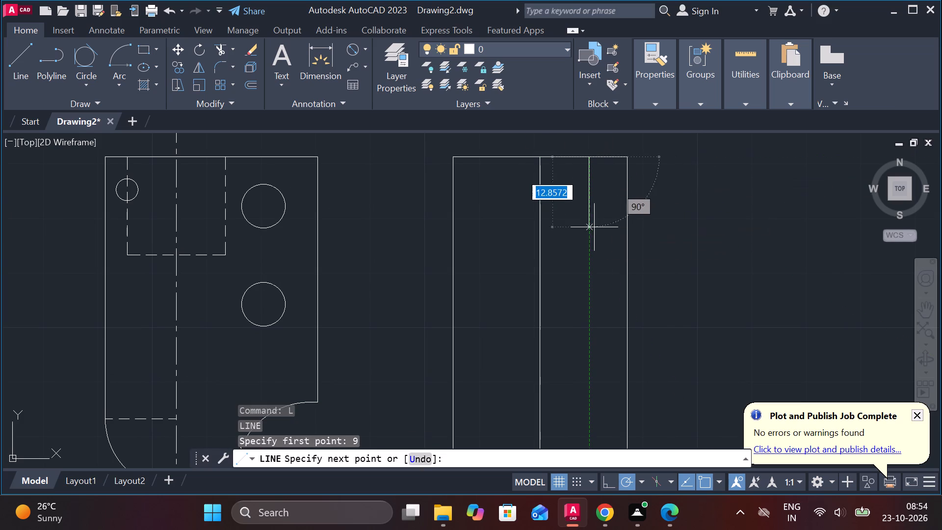
{"action": "type", "text": "18"}
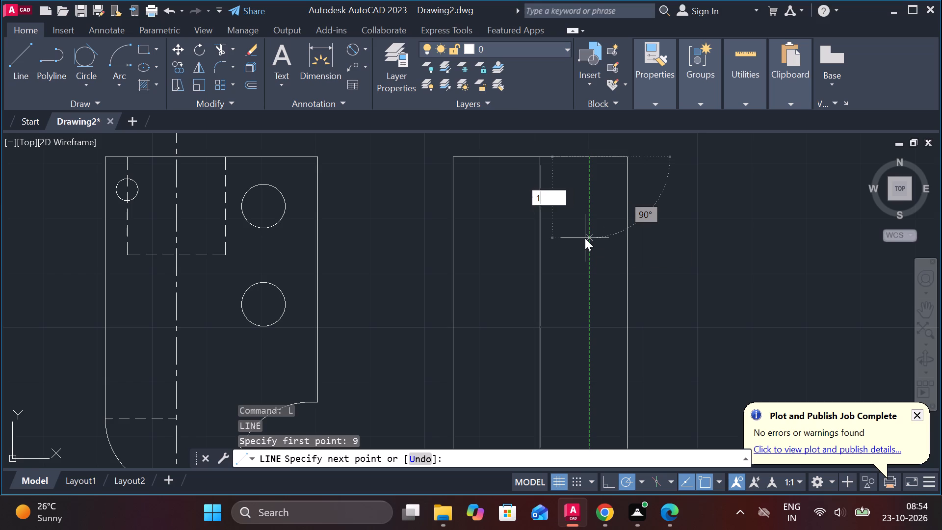
{"action": "key", "text": "Return"}
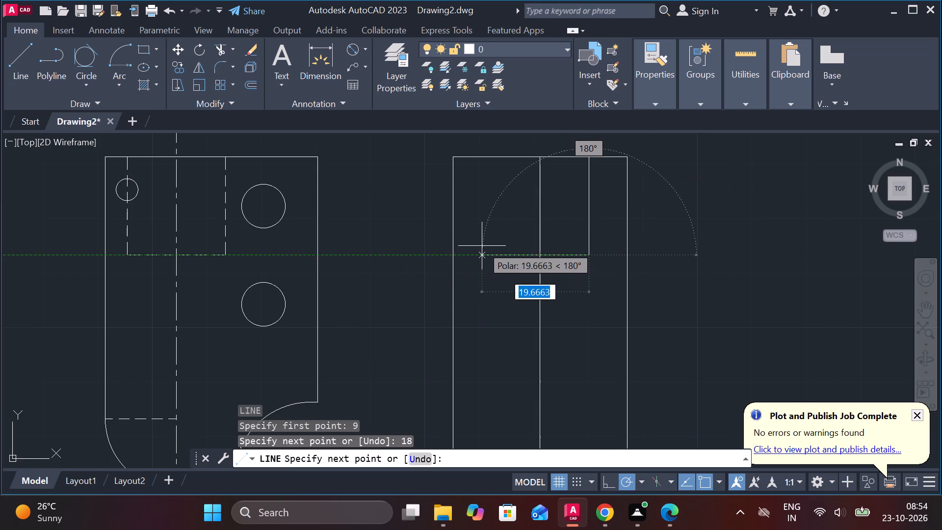
{"action": "key", "text": "1"}
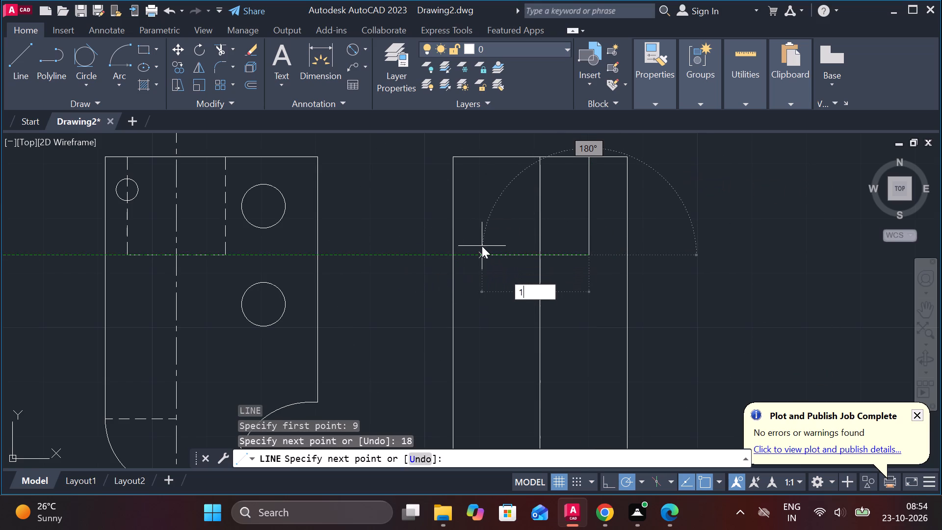
{"action": "key", "text": "8"}
{"action": "key", "text": "Return"}
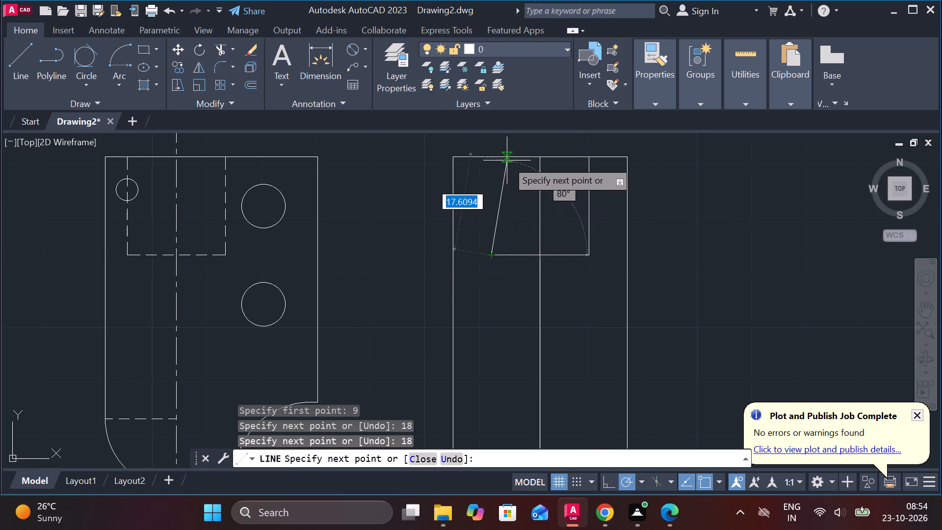
{"action": "left_click", "coordinate": [492, 157]}
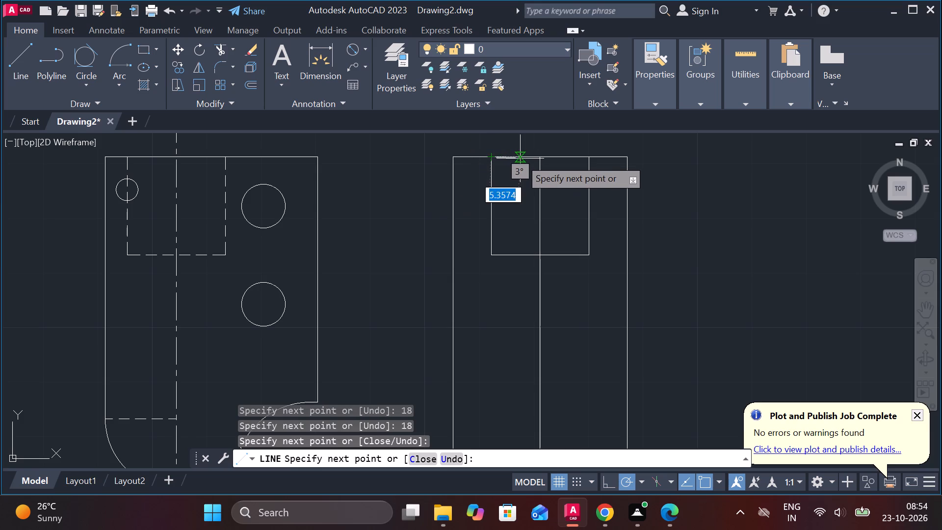
{"action": "key", "text": "Escape"}
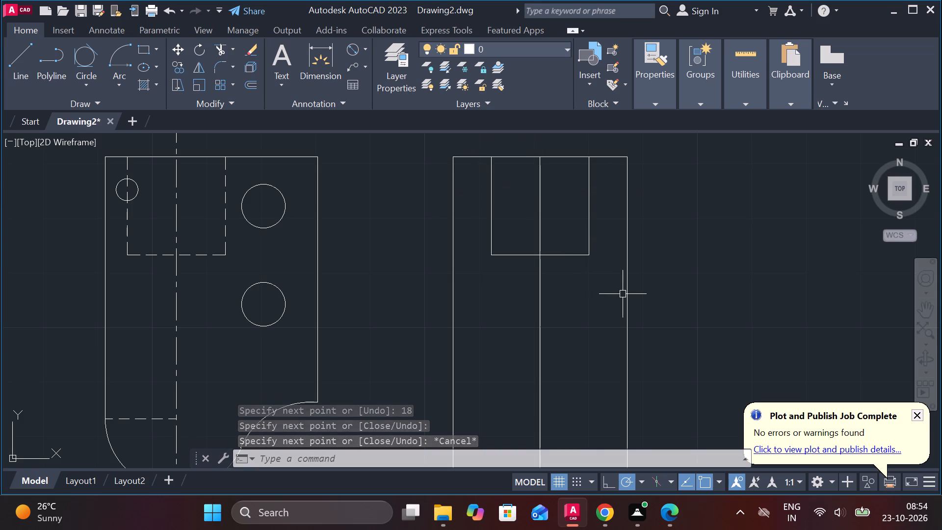
Draw a horizontal line about 24 long leftward across the midline, starting on the rectangle's right edge 32 above its bottom corner.
{"action": "middle_click_drag", "start_coordinate": [630, 294], "coordinate": [583, 241]}
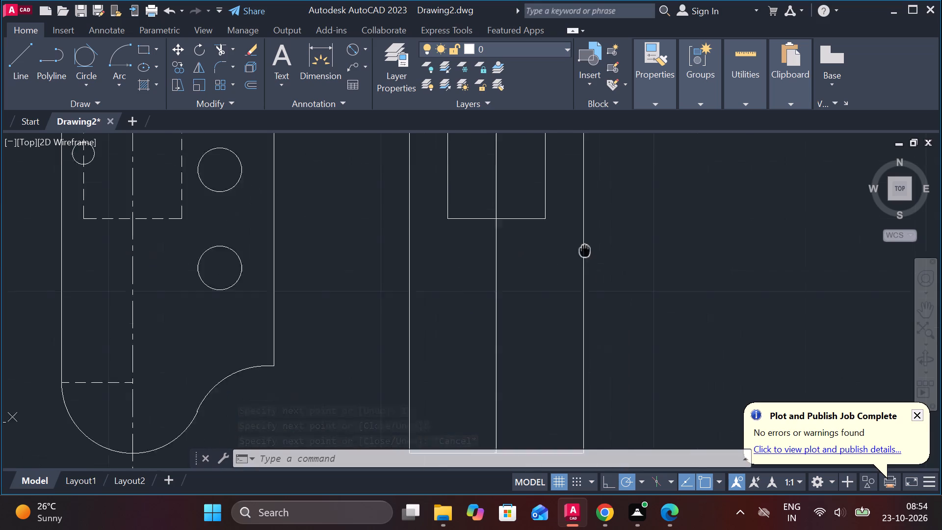
{"action": "middle_click_drag", "start_coordinate": [583, 241], "coordinate": [583, 239]}
{"action": "middle_click_drag", "start_coordinate": [594, 247], "coordinate": [566, 178]}
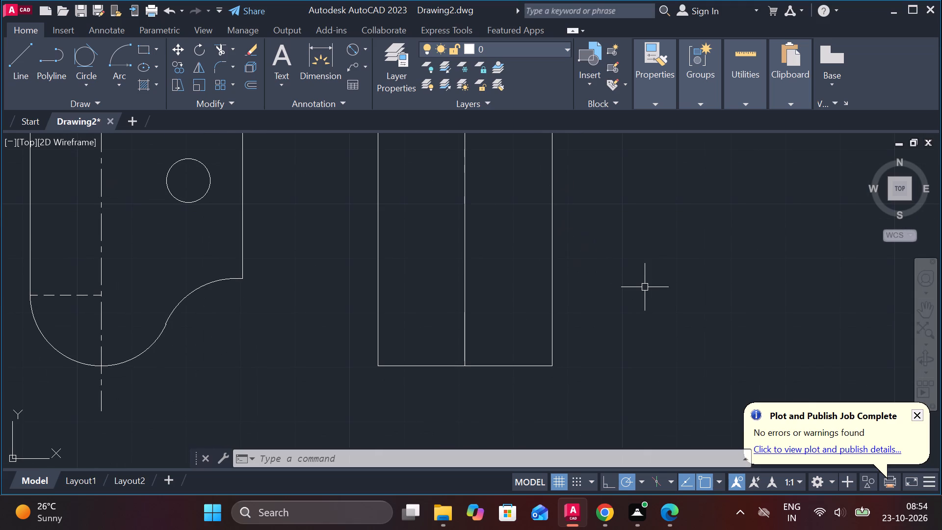
{"action": "key", "text": "l"}
{"action": "key", "text": "Return"}
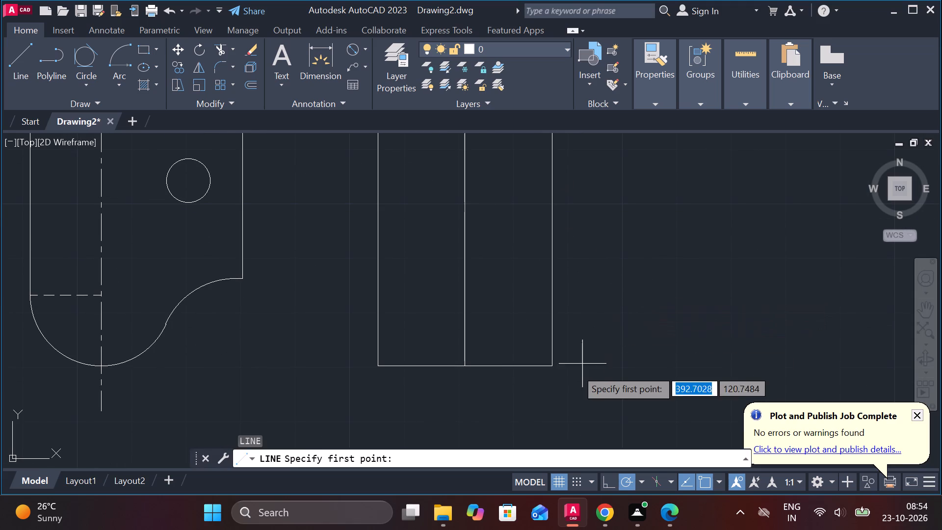
{"action": "scroll", "coordinate": [541, 367], "scroll_direction": "down", "scroll_amount": 3}
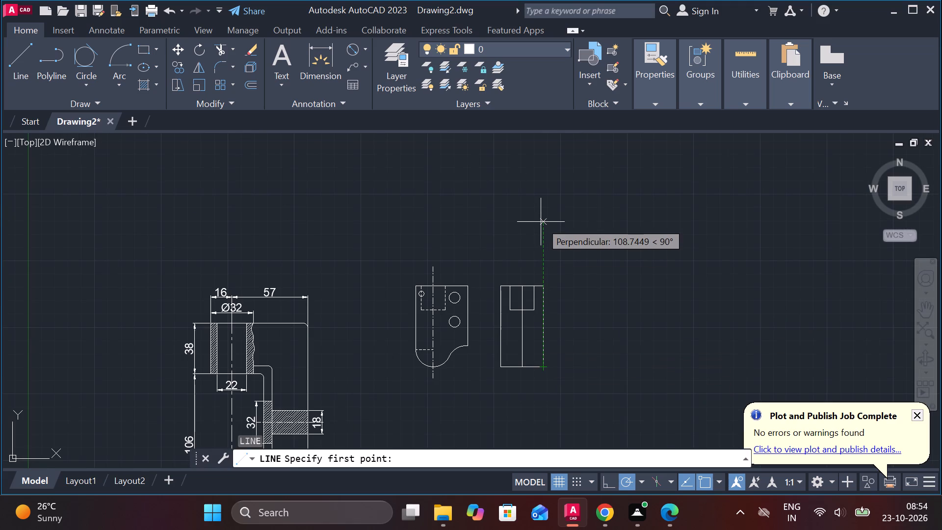
{"action": "type", "text": "32"}
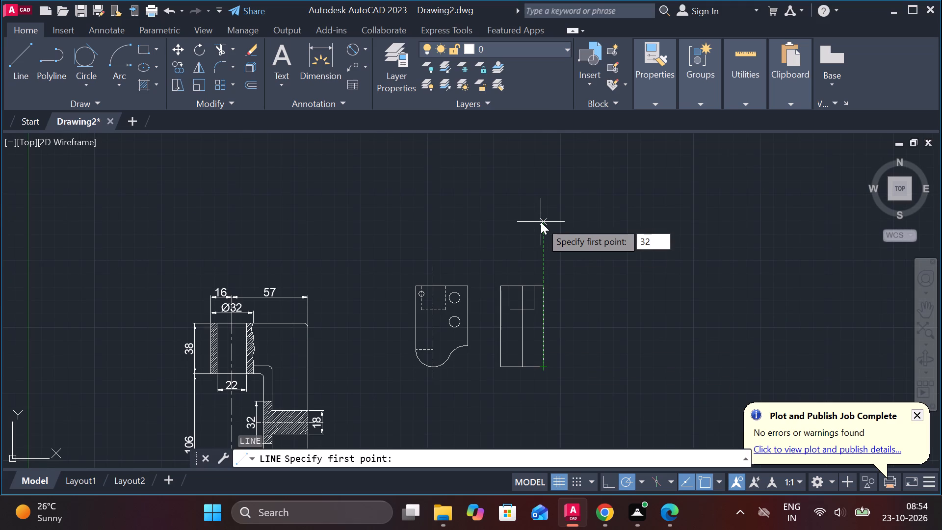
{"action": "key", "text": "space"}
{"action": "scroll", "coordinate": [532, 324], "scroll_direction": "up", "scroll_amount": 2}
{"action": "middle_click_drag", "start_coordinate": [523, 333], "coordinate": [522, 311]}
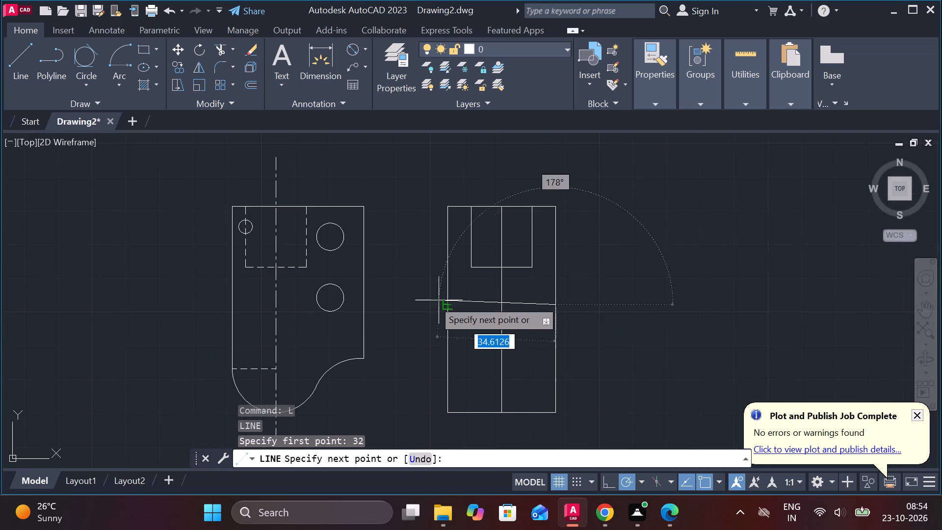
{"action": "scroll", "coordinate": [479, 309], "scroll_direction": "up", "scroll_amount": 2}
{"action": "left_click", "coordinate": [460, 307]}
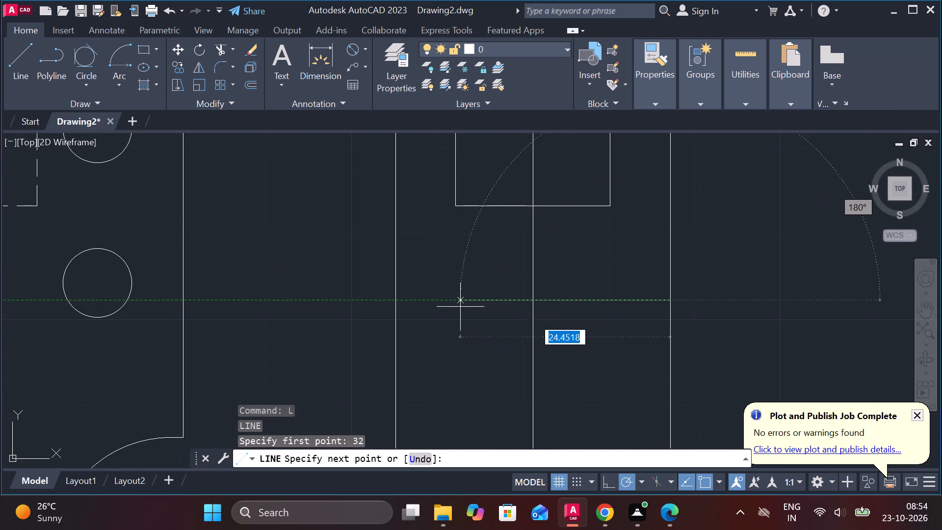
{"action": "key", "text": "Escape"}
Trim the part of the horizontal line between the midline and the rectangle's right edge.
{"action": "middle_click_drag", "start_coordinate": [511, 308], "coordinate": [471, 241]}
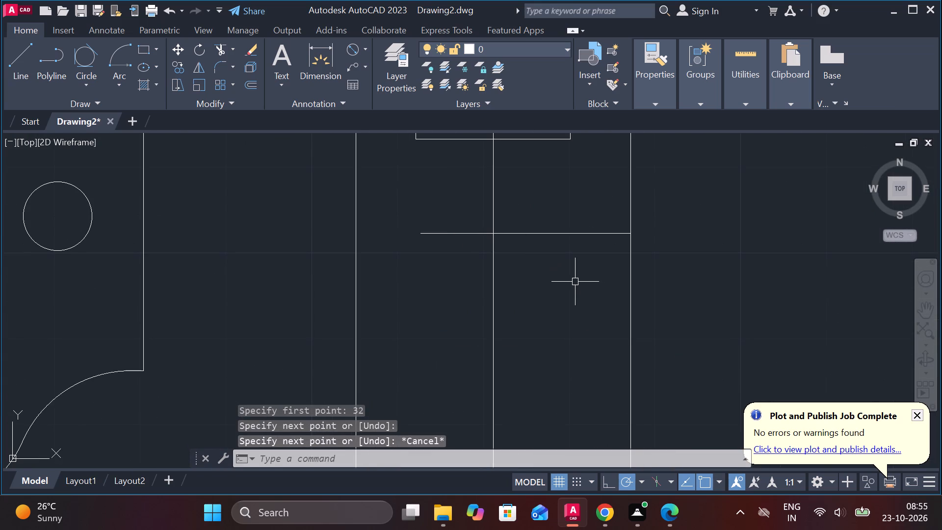
{"action": "scroll", "coordinate": [560, 282], "scroll_direction": "down", "scroll_amount": 1}
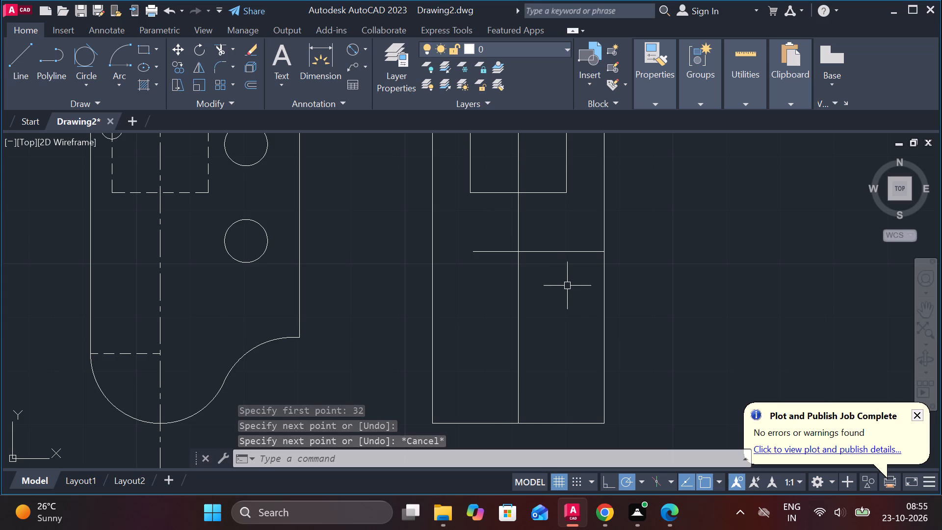
{"action": "type", "text": "tr"}
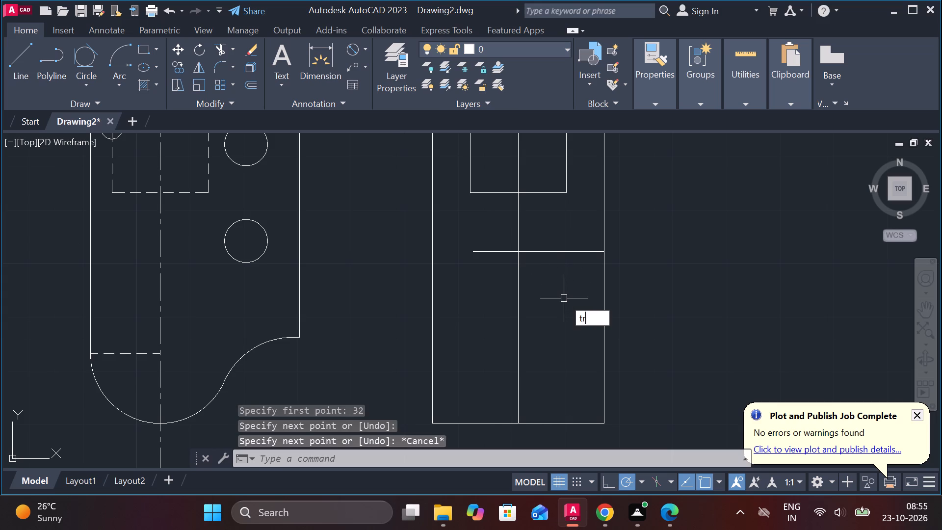
{"action": "key", "text": "space"}
{"action": "left_click", "coordinate": [544, 252]}
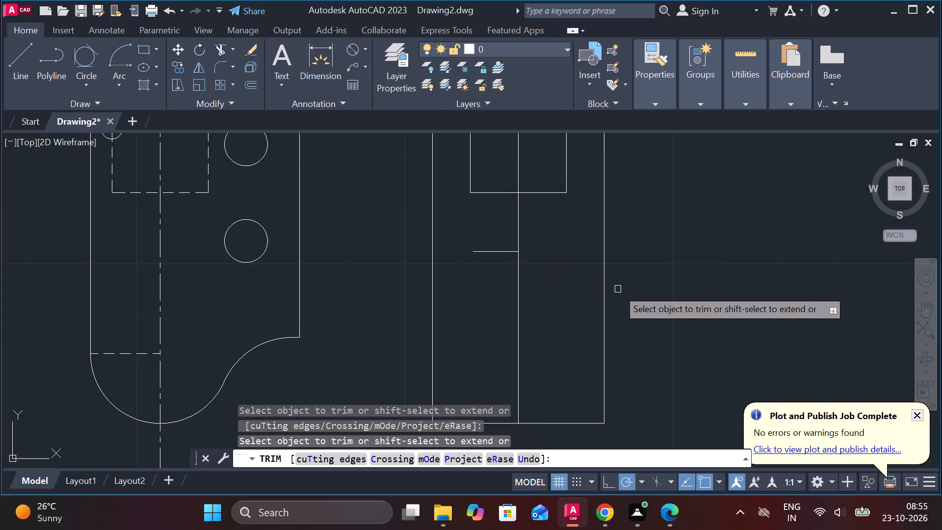
{"action": "key", "text": "Escape"}
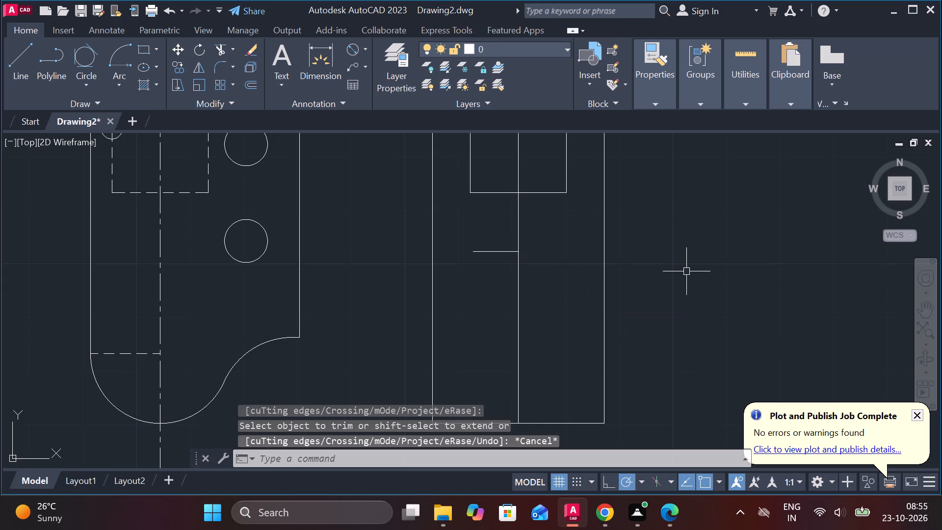
Draw a line from the trimmed line's end on the midline, 5 to the right and straight down past the rectangle's bottom edge.
{"action": "key", "text": "l"}
{"action": "key", "text": "Return"}
{"action": "left_click", "coordinate": [513, 251]}
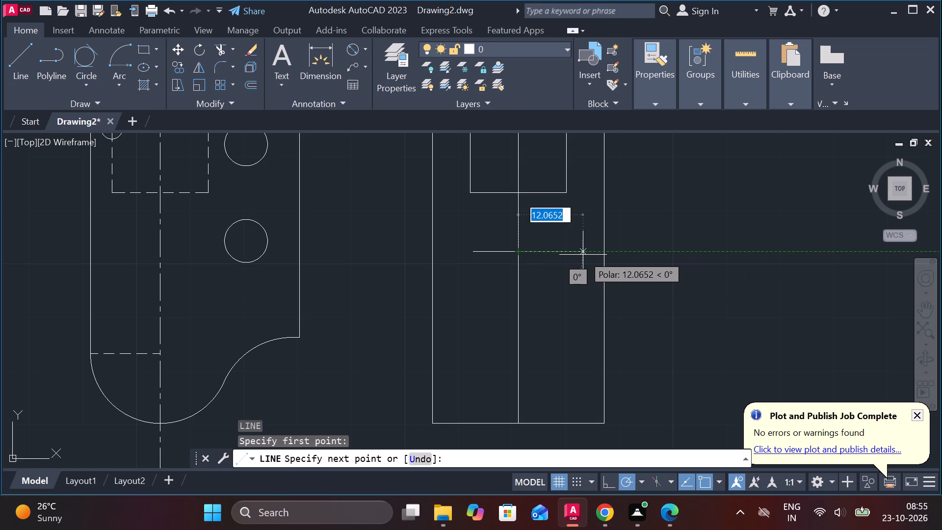
{"action": "key", "text": "5"}
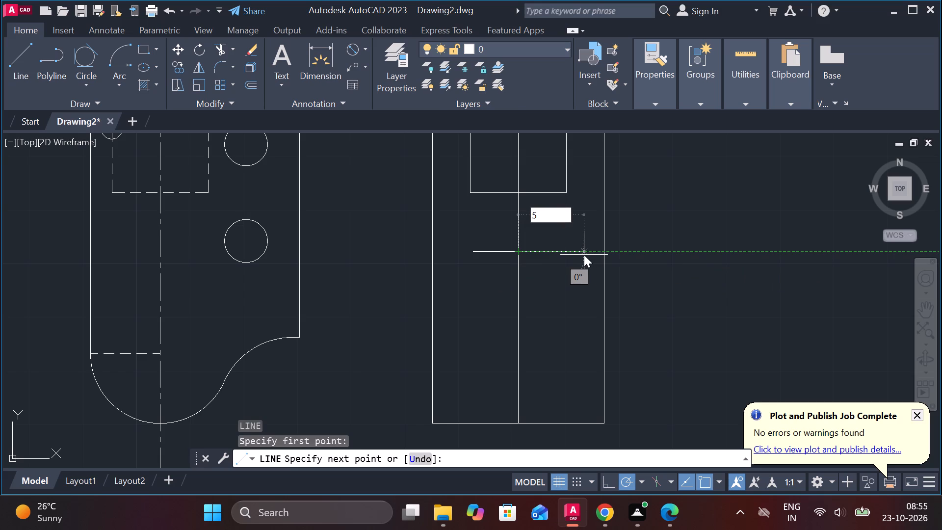
{"action": "key", "text": "space"}
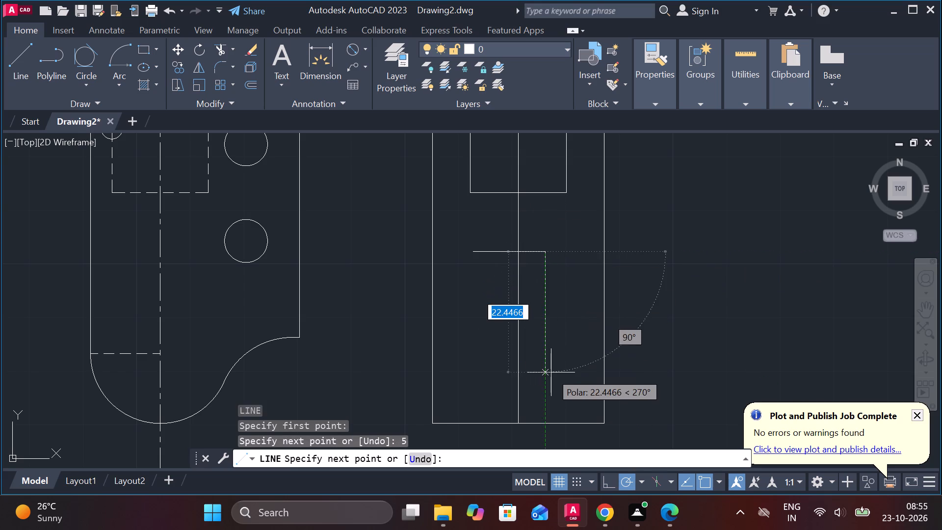
{"action": "middle_click_drag", "start_coordinate": [546, 373], "coordinate": [532, 326]}
{"action": "left_click", "coordinate": [540, 401]}
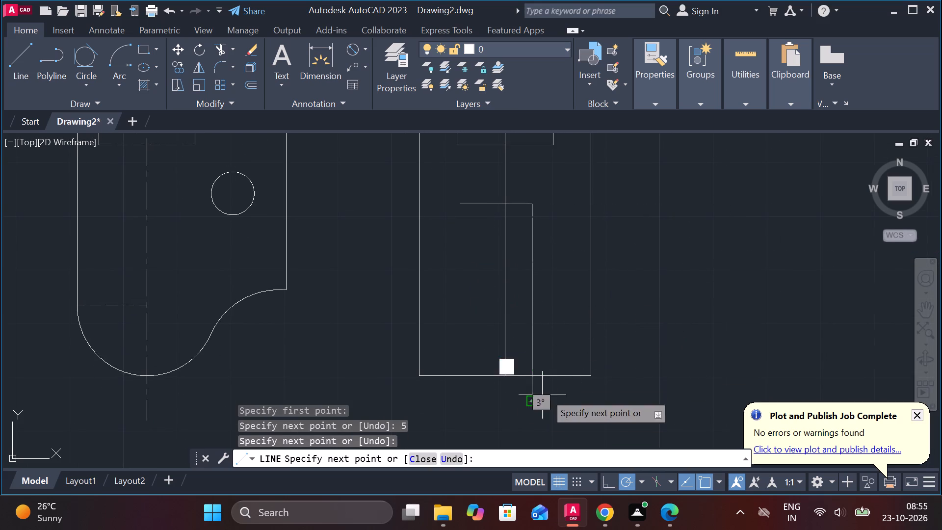
{"action": "key", "text": "Escape"}
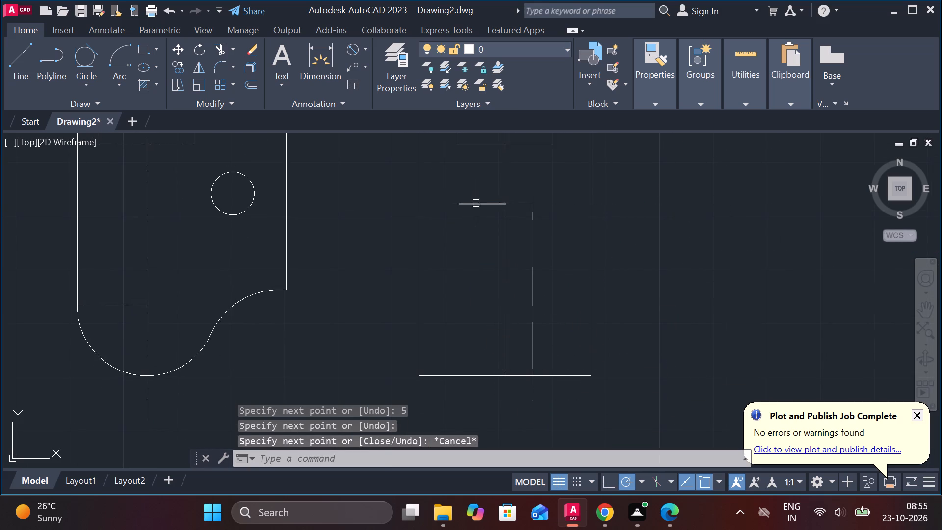
Erase the leftover horizontal line segment on the left side of the rectangle's midline.
{"action": "left_click", "coordinate": [476, 203]}
{"action": "type", "text": "e"}
{"action": "key", "text": "space"}
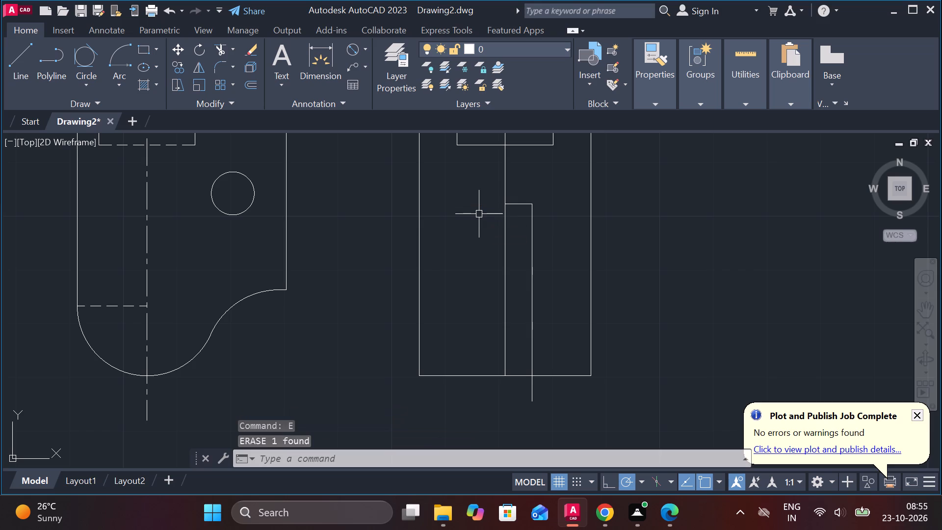
Draw a line from the horizontal line's end on the midline, 5 to the left and straight down past the rectangle's bottom edge.
{"action": "key", "text": "l"}
{"action": "key", "text": "Return"}
{"action": "left_click", "coordinate": [502, 205]}
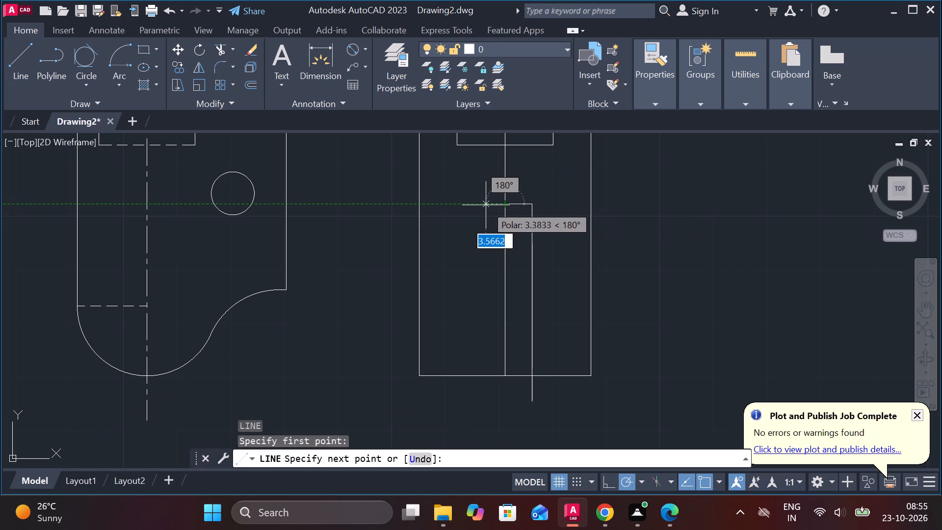
{"action": "type", "text": "5"}
{"action": "key", "text": "space"}
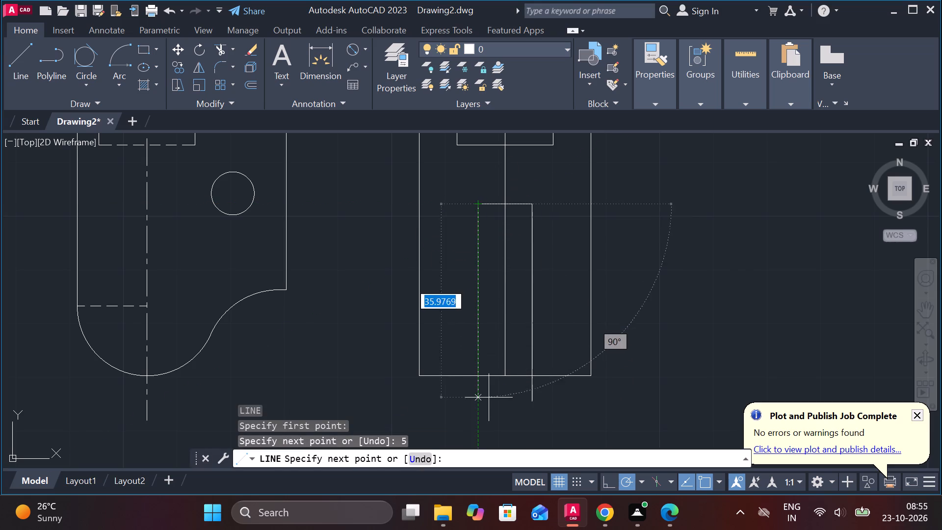
{"action": "left_click", "coordinate": [488, 398]}
{"action": "key", "text": "Escape"}
Trim the slot lines' ends below the rectangle and the bottom edge between them to open the slot.
{"action": "type", "text": "tr"}
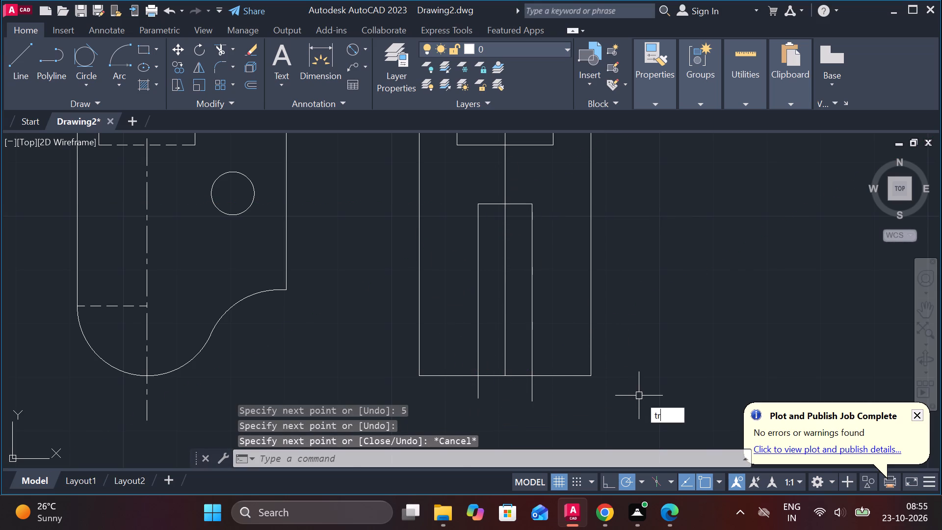
{"action": "key", "text": "space"}
{"action": "left_click", "coordinate": [536, 392]}
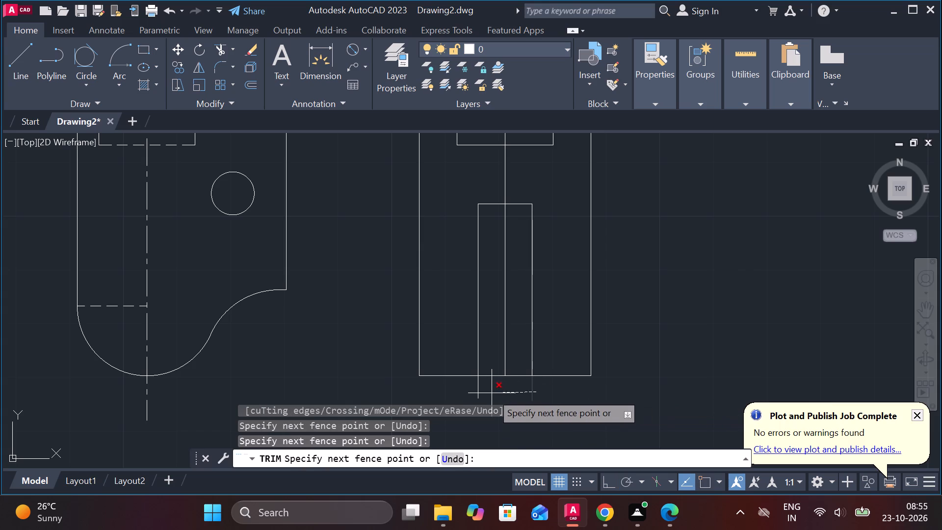
{"action": "left_click", "coordinate": [474, 389]}
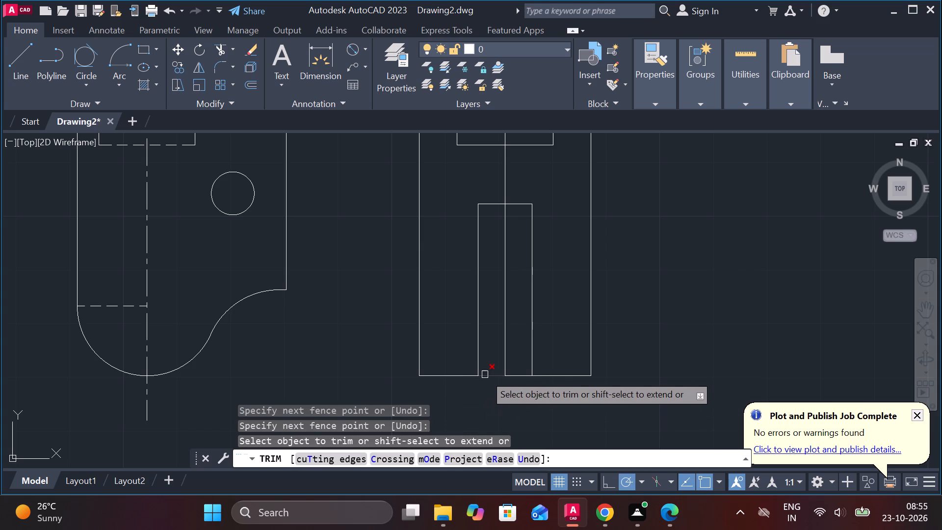
{"action": "left_click_drag", "start_coordinate": [486, 368], "coordinate": [487, 377]}
{"action": "left_click", "coordinate": [488, 385]}
{"action": "left_click", "coordinate": [524, 377]}
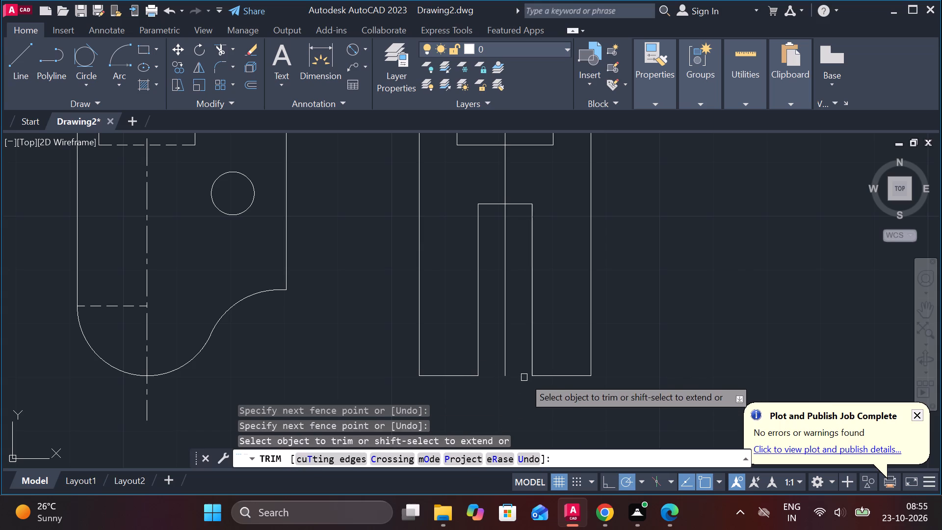
{"action": "key", "text": "Escape"}
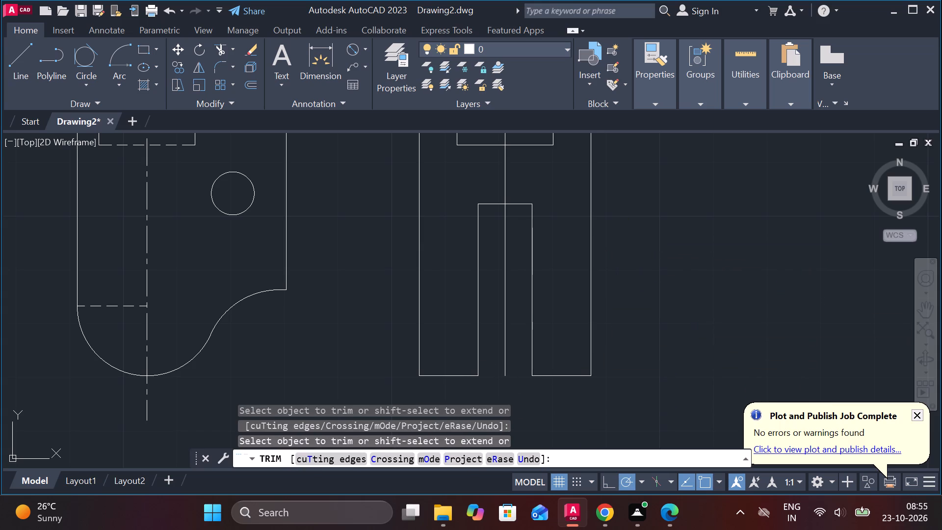
Draw an 8 diameter circle in the curved-bottom view, centred where the lower dashed line meets the centreline.
{"action": "scroll", "coordinate": [631, 311], "scroll_direction": "down", "scroll_amount": 1}
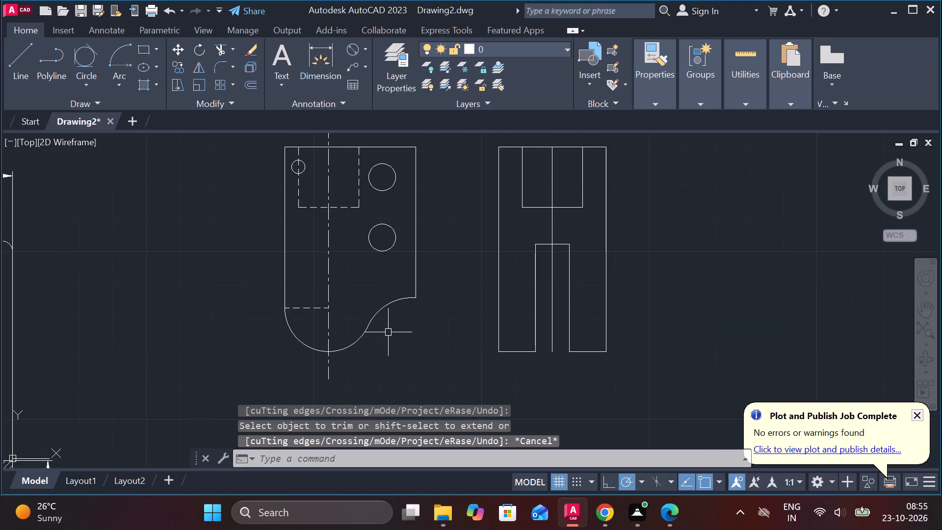
{"action": "type", "text": "c"}
{"action": "key", "text": "space"}
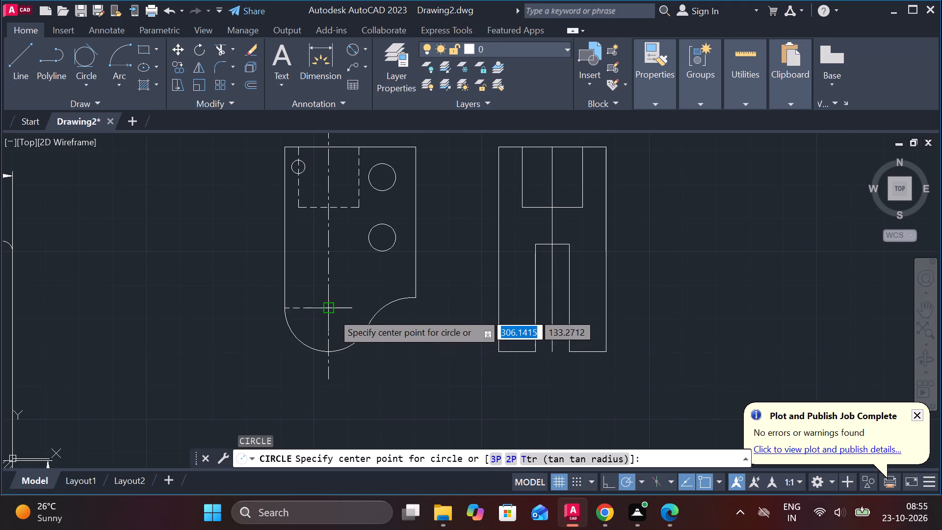
{"action": "double_click", "coordinate": [330, 310]}
{"action": "type", "text": "d"}
{"action": "key", "text": "space"}
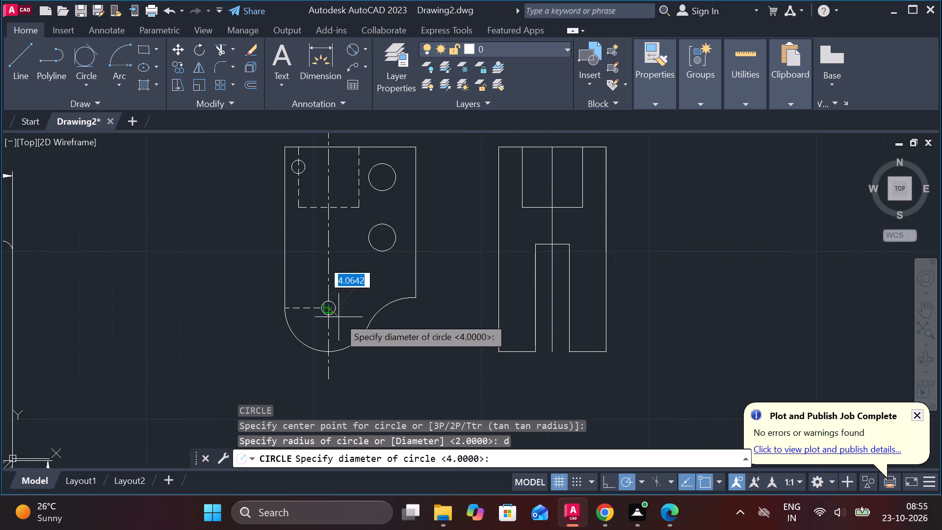
{"action": "key", "text": "8"}
{"action": "key", "text": "Return"}
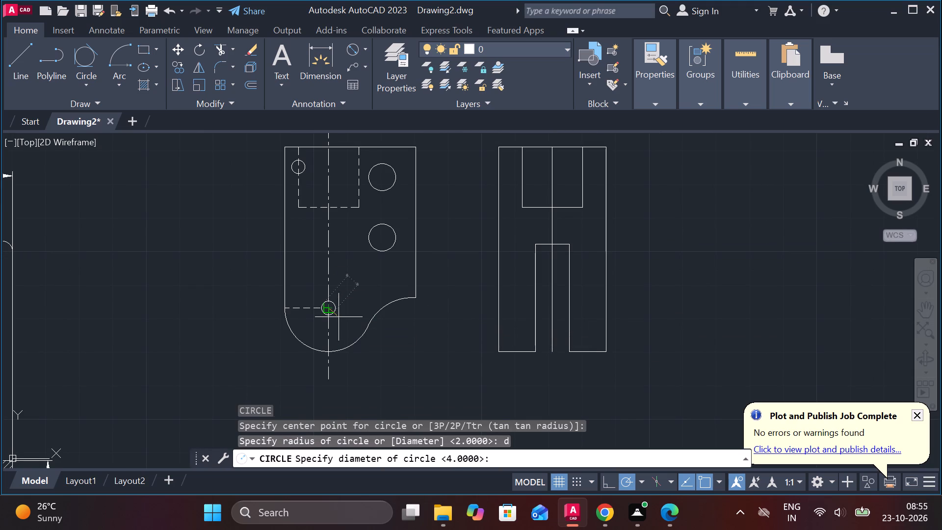
Draw two horizontal projection lines from the new circle's top and bottom quadrants rightward past the rectangular view.
{"action": "key", "text": "l"}
{"action": "key", "text": "Return"}
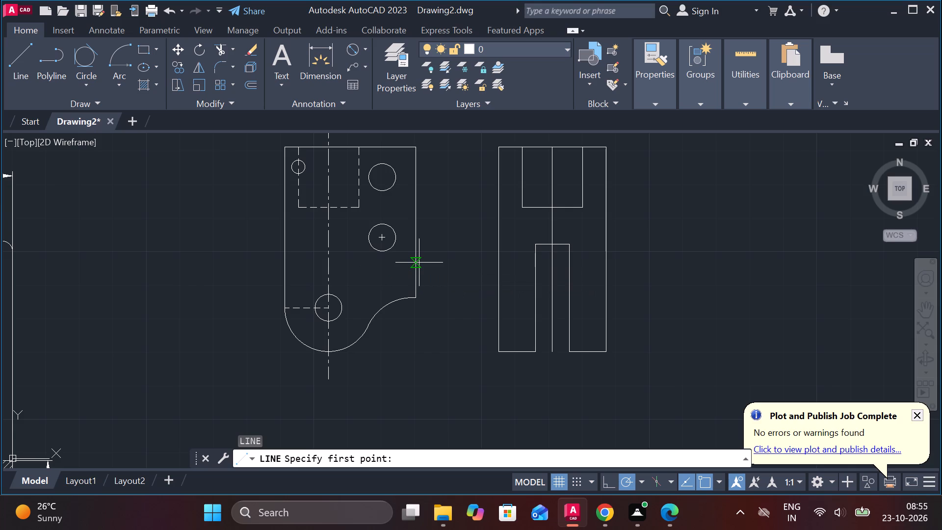
{"action": "left_click", "coordinate": [330, 294]}
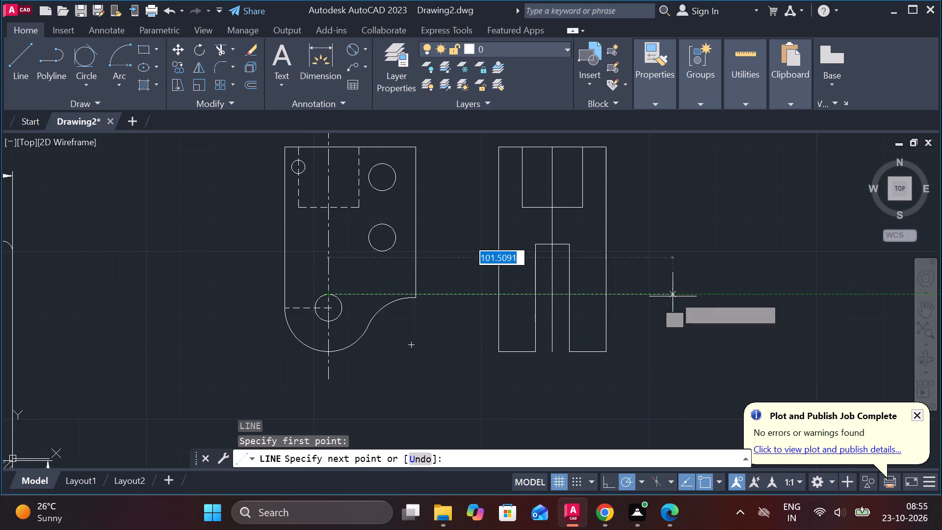
{"action": "left_click", "coordinate": [676, 296]}
{"action": "key", "text": "Escape"}
{"action": "key", "text": "space"}
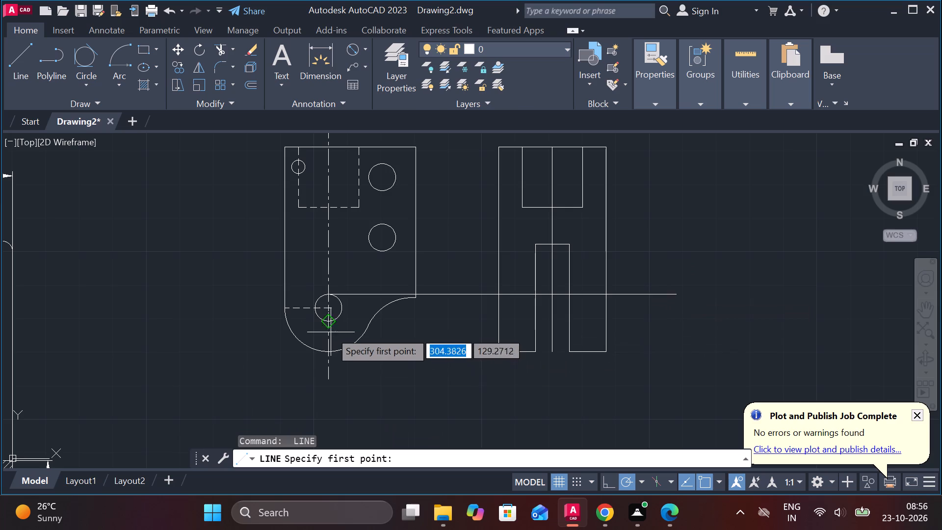
{"action": "left_click", "coordinate": [324, 322]}
{"action": "left_click", "coordinate": [692, 323]}
{"action": "key", "text": "Escape"}
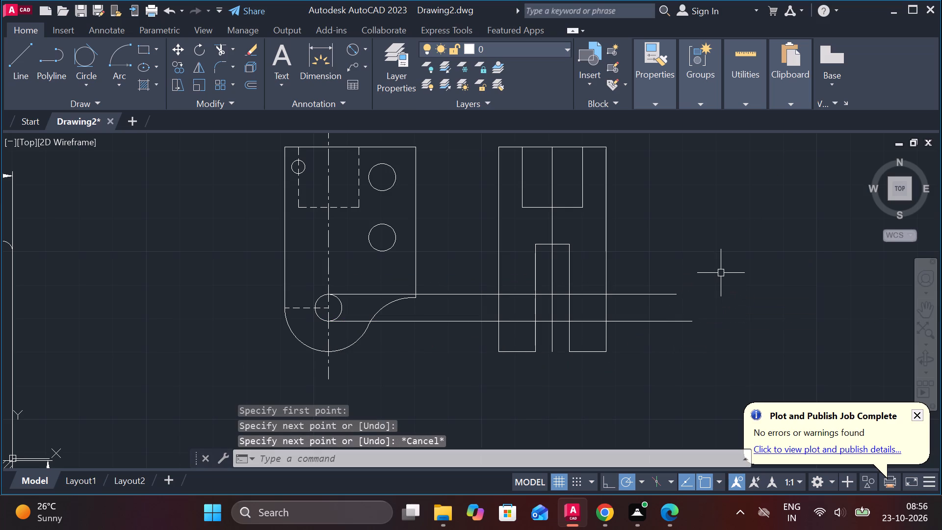
Trim both projection lines beyond the rectangle's right edge and inside the slot.
{"action": "type", "text": "tr"}
{"action": "key", "text": "space"}
{"action": "left_click_drag", "start_coordinate": [637, 265], "coordinate": [637, 265]}
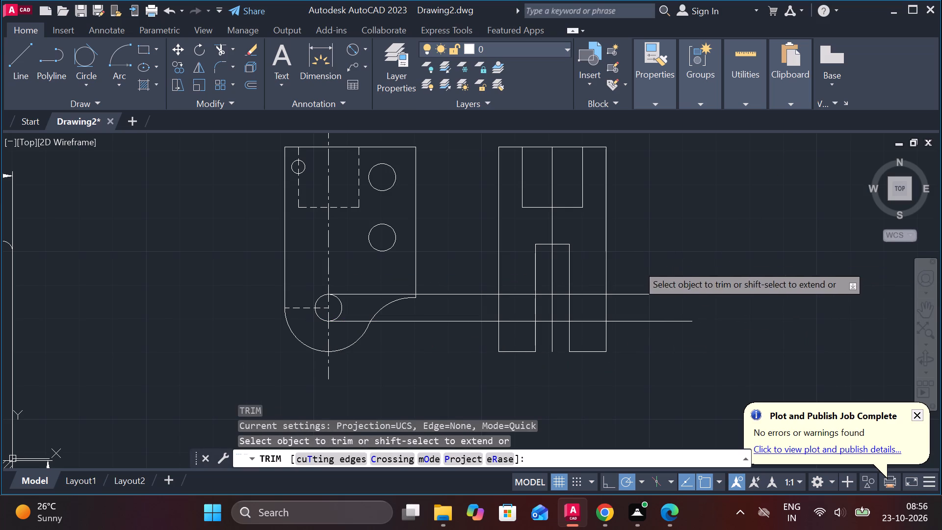
{"action": "left_click_drag", "start_coordinate": [637, 265], "coordinate": [635, 355]}
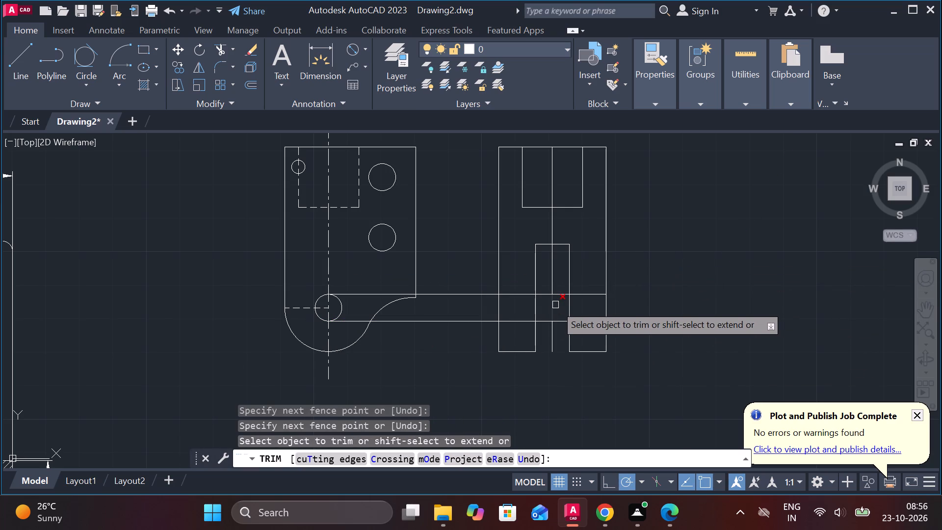
{"action": "left_click", "coordinate": [561, 295]}
{"action": "left_click", "coordinate": [546, 294]}
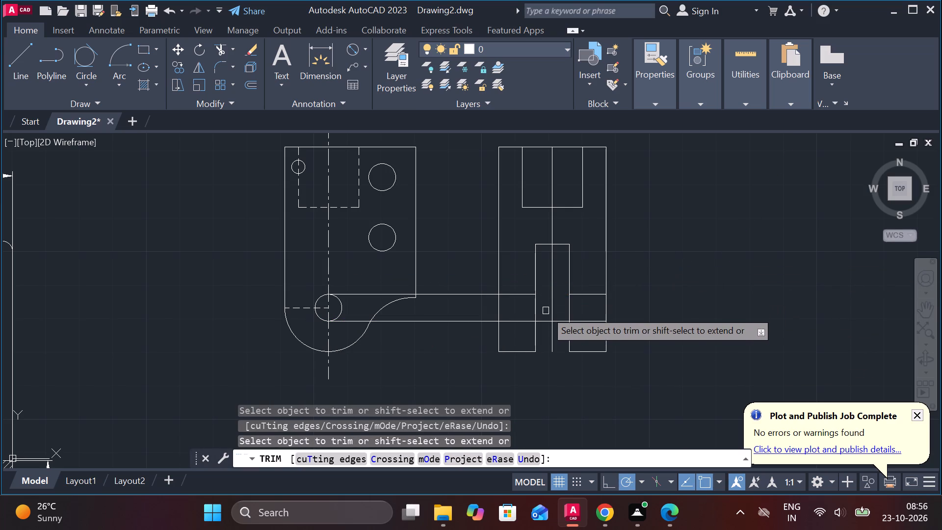
{"action": "left_click", "coordinate": [545, 323]}
{"action": "left_click", "coordinate": [554, 323]}
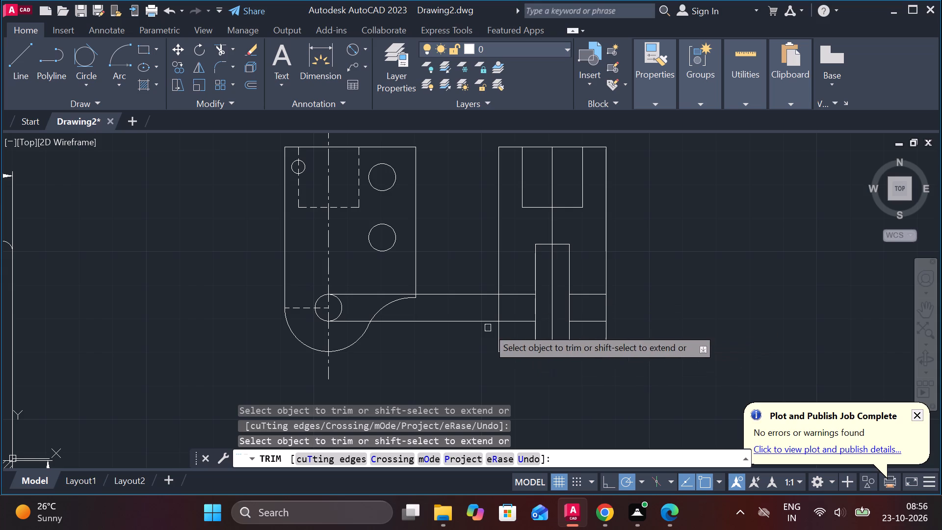
{"action": "key", "text": "Escape"}
Trim the projection lines between the two views and erase their remaining pieces in the curved-bottom view.
{"action": "type", "text": "tr"}
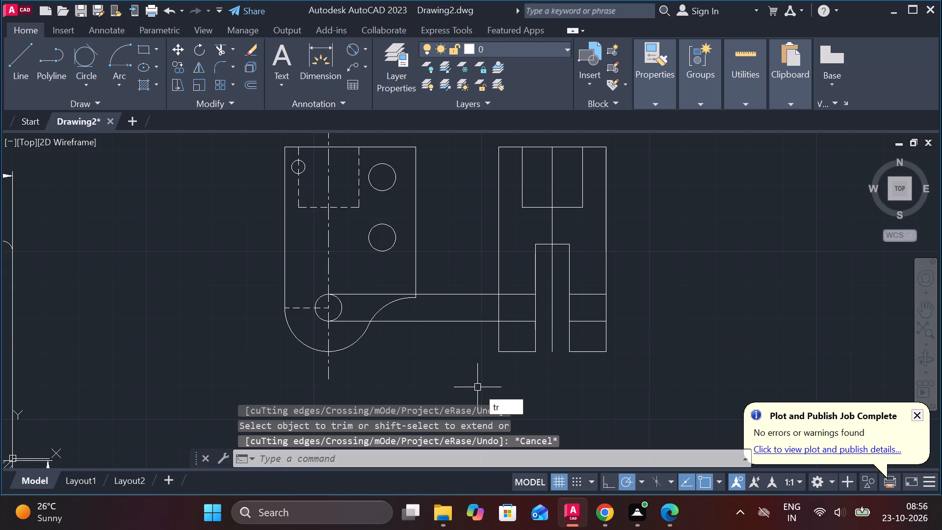
{"action": "key", "text": "space"}
{"action": "left_click_drag", "start_coordinate": [480, 264], "coordinate": [472, 357]}
{"action": "key", "text": "Escape"}
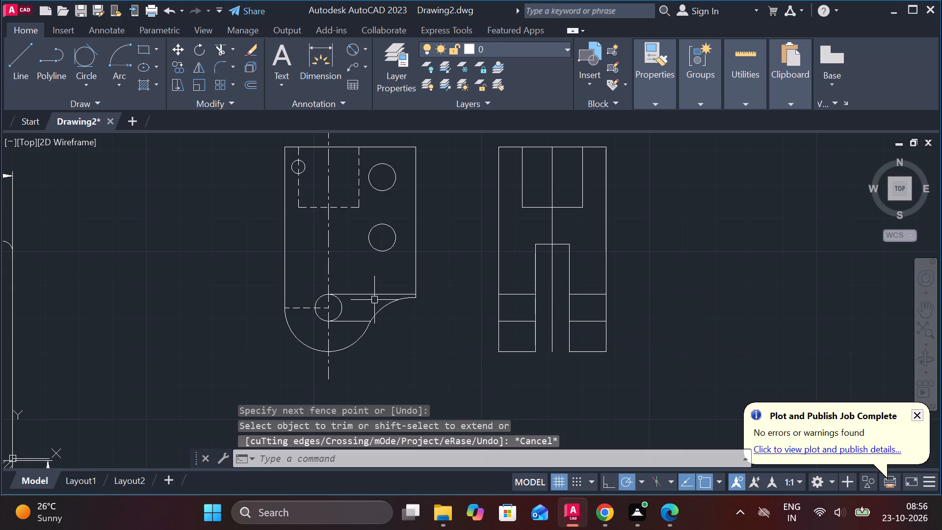
{"action": "left_click", "coordinate": [364, 295]}
{"action": "left_click", "coordinate": [354, 324]}
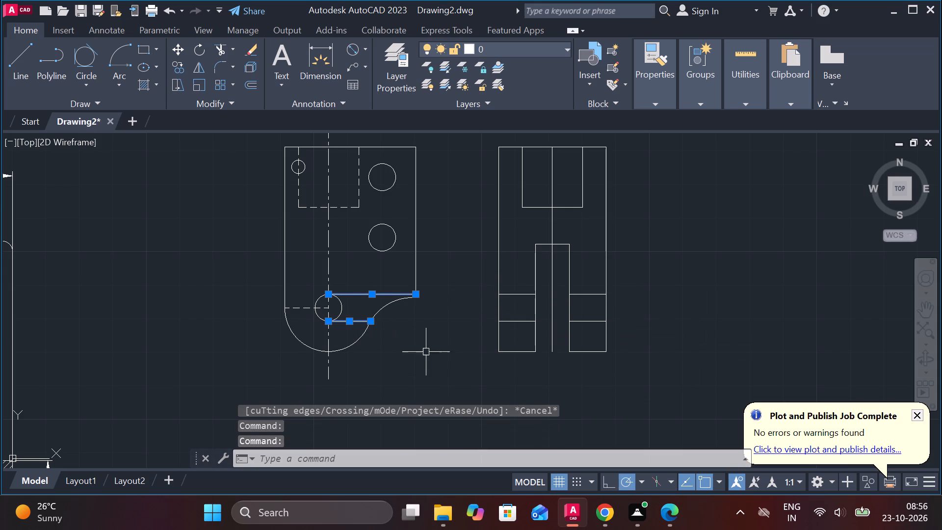
{"action": "type", "text": "e"}
{"action": "key", "text": "space"}
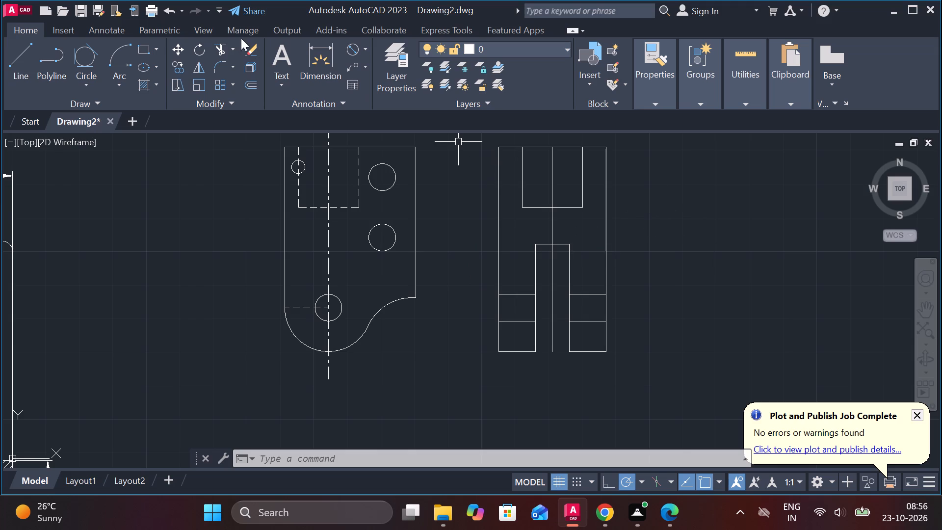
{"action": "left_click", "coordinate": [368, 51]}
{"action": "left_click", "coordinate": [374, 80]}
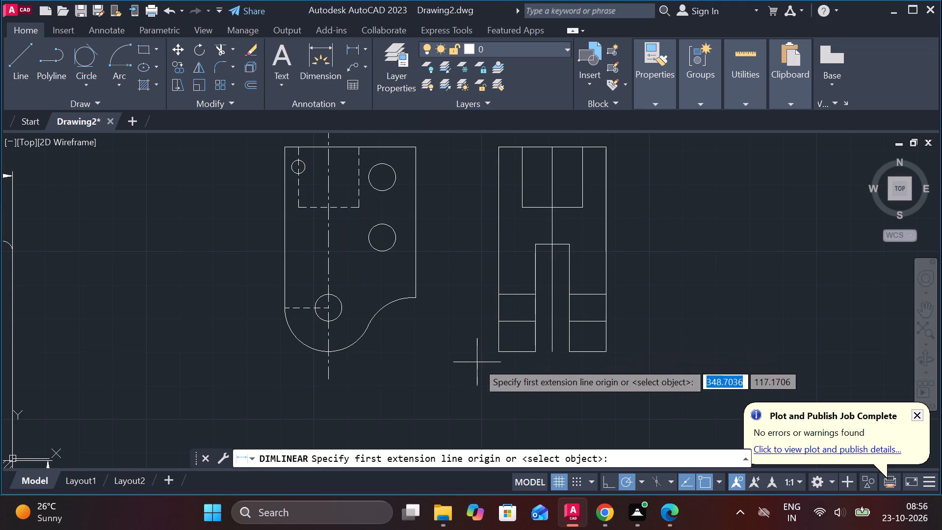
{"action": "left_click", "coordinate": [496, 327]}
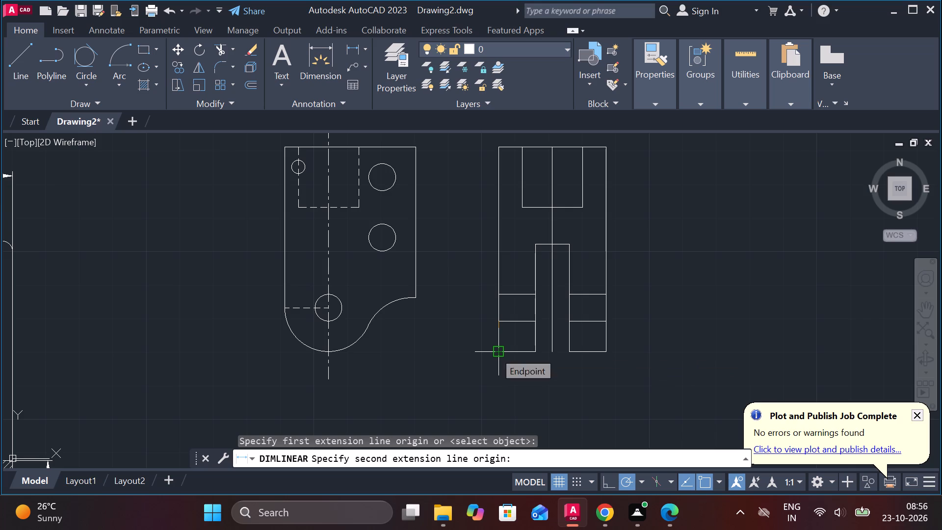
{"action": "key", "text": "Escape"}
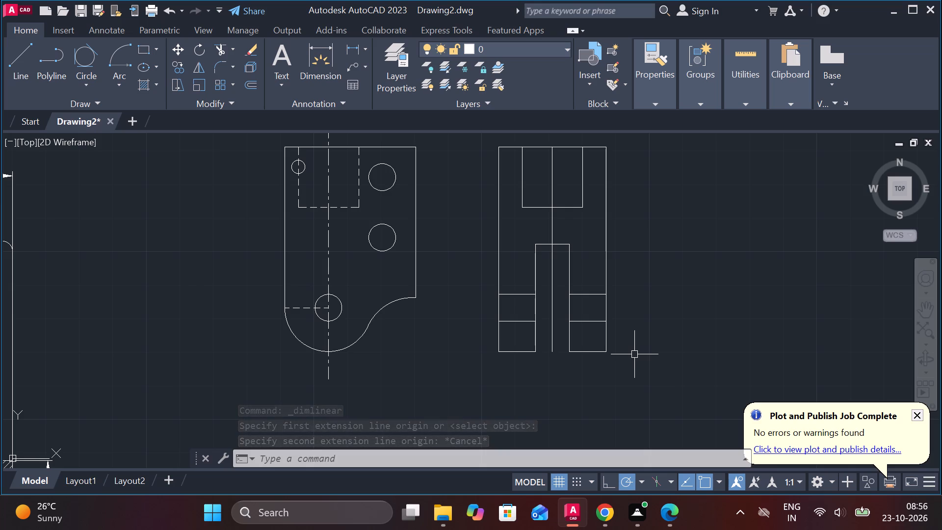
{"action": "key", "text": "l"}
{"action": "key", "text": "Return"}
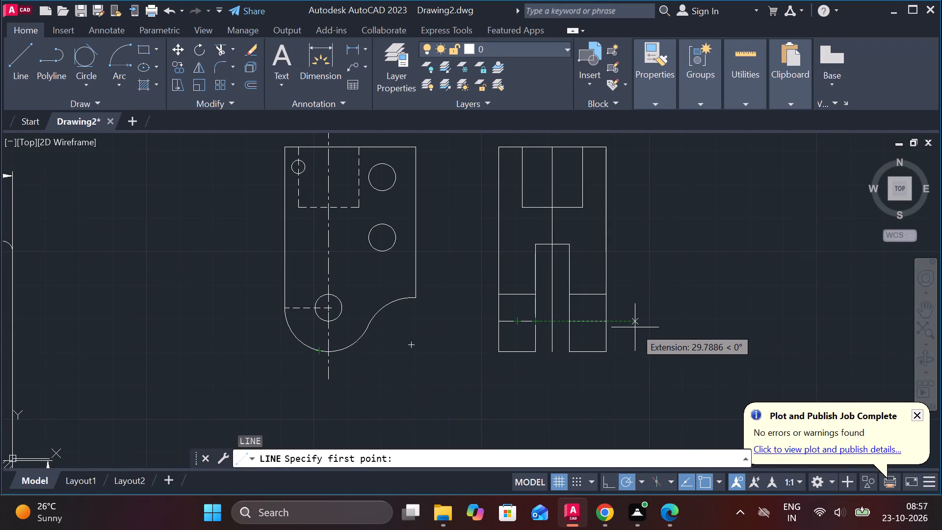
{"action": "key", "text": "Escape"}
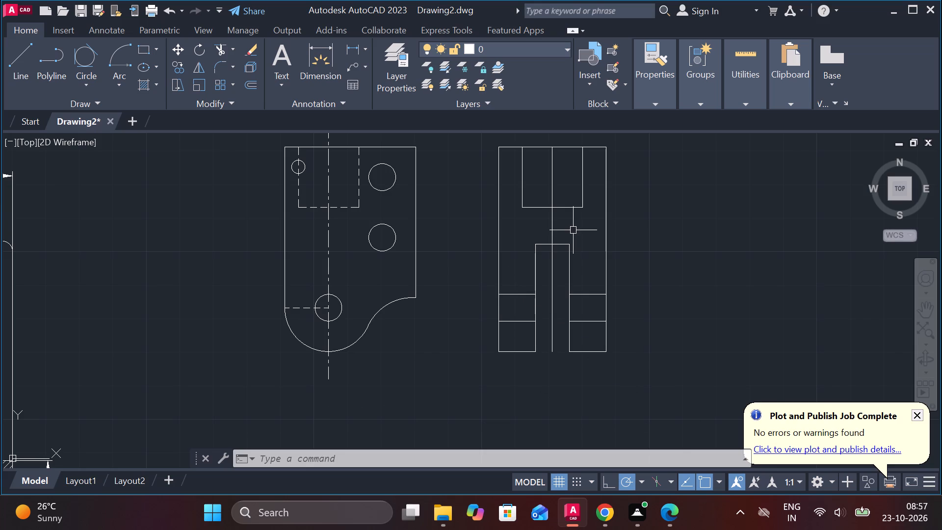
Set the linetype of the rectangular view's vertical midline to CENTER.
{"action": "left_click", "coordinate": [551, 220]}
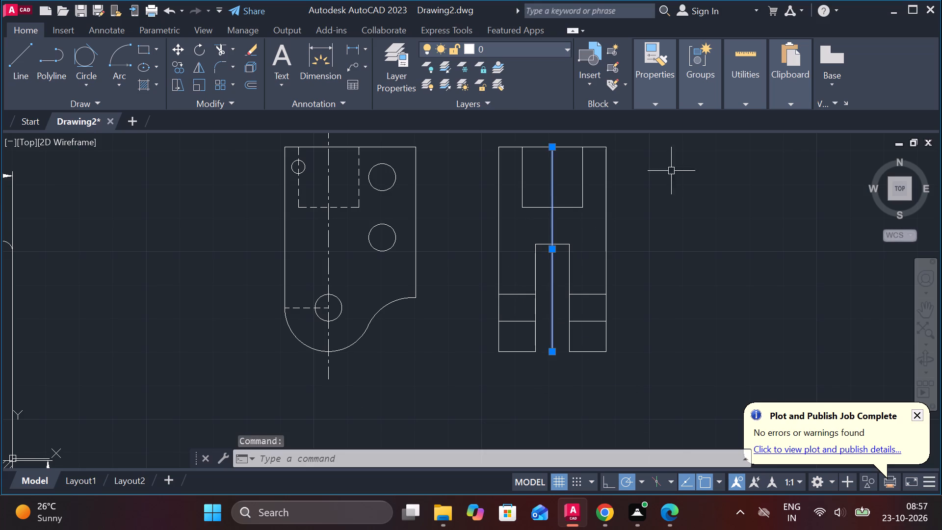
{"action": "left_click", "coordinate": [664, 101]}
{"action": "left_click", "coordinate": [725, 156]}
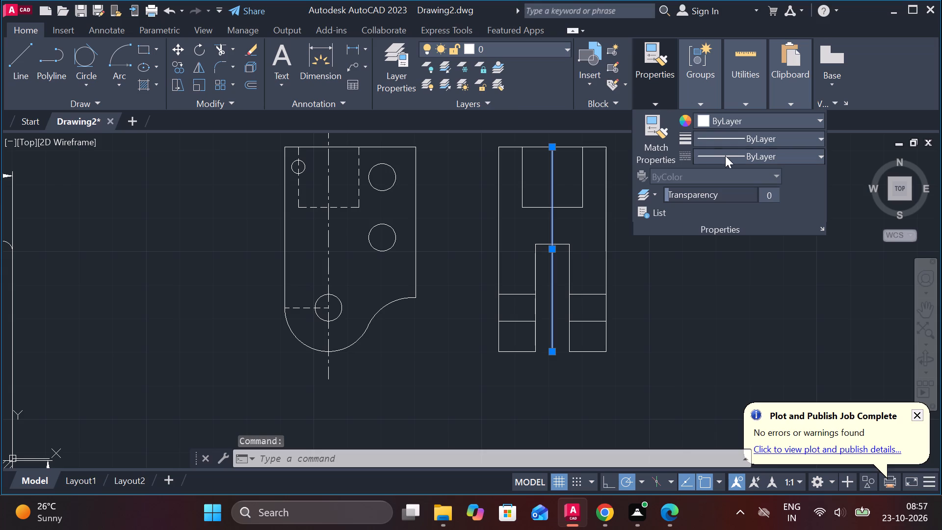
{"action": "left_click", "coordinate": [746, 215]}
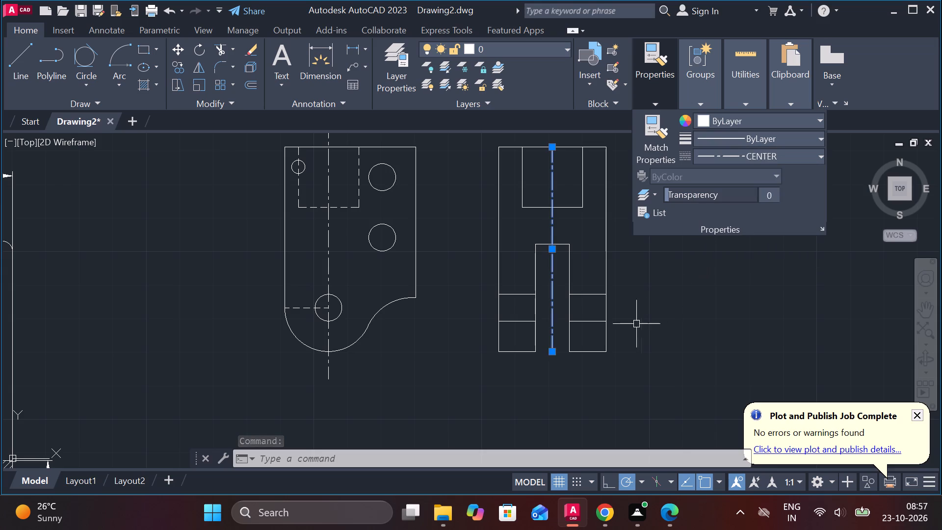
{"action": "key", "text": "Escape"}
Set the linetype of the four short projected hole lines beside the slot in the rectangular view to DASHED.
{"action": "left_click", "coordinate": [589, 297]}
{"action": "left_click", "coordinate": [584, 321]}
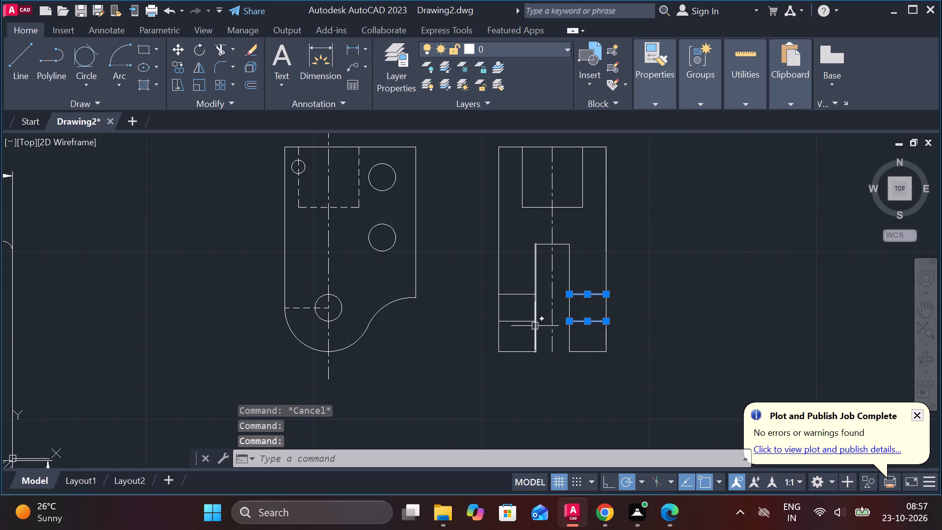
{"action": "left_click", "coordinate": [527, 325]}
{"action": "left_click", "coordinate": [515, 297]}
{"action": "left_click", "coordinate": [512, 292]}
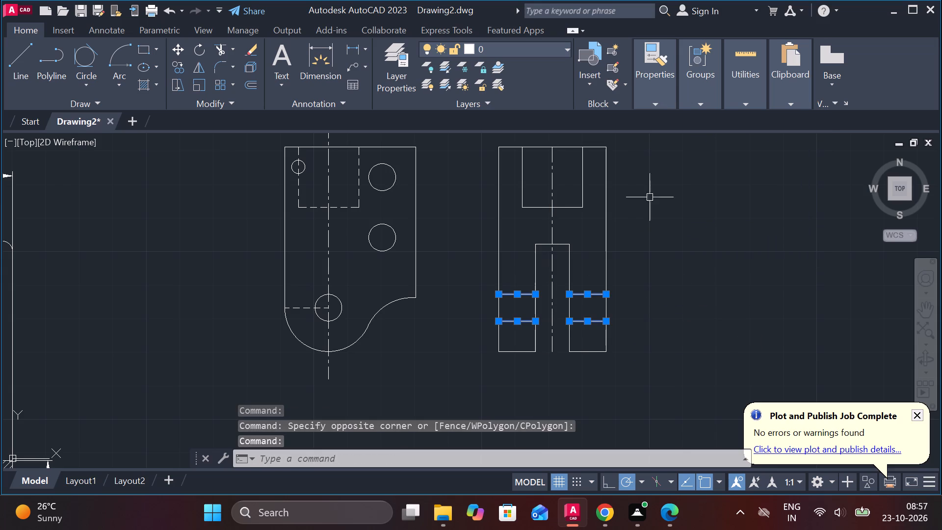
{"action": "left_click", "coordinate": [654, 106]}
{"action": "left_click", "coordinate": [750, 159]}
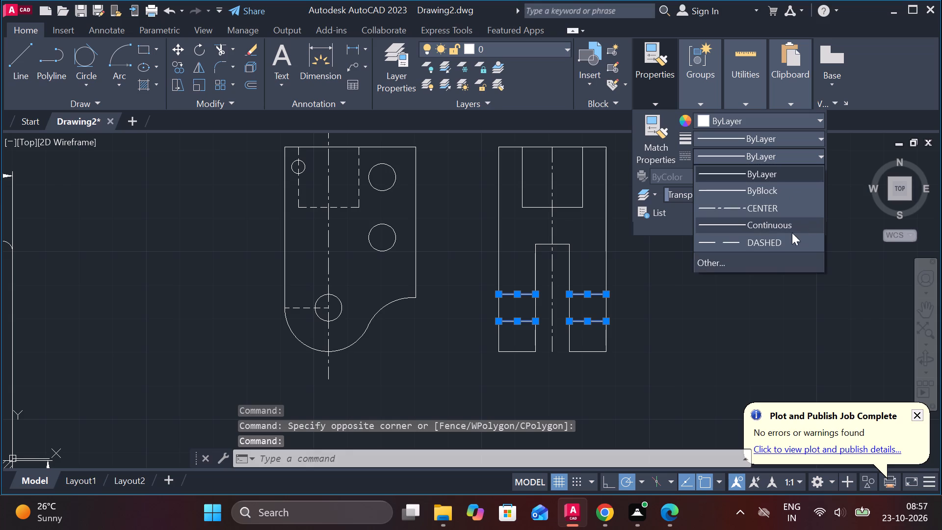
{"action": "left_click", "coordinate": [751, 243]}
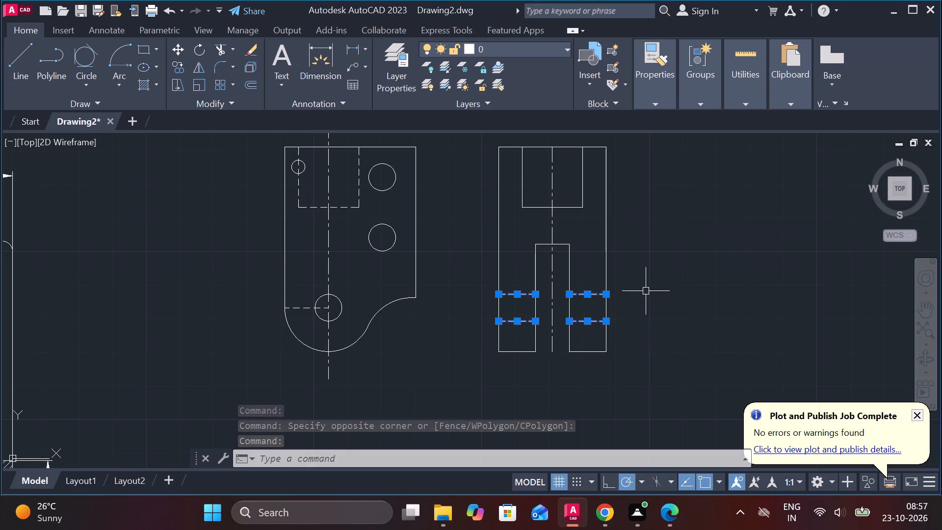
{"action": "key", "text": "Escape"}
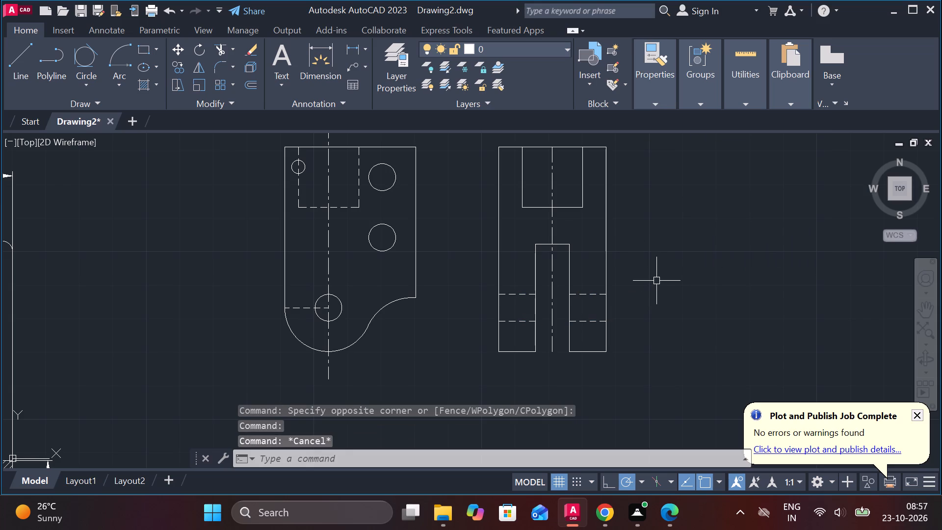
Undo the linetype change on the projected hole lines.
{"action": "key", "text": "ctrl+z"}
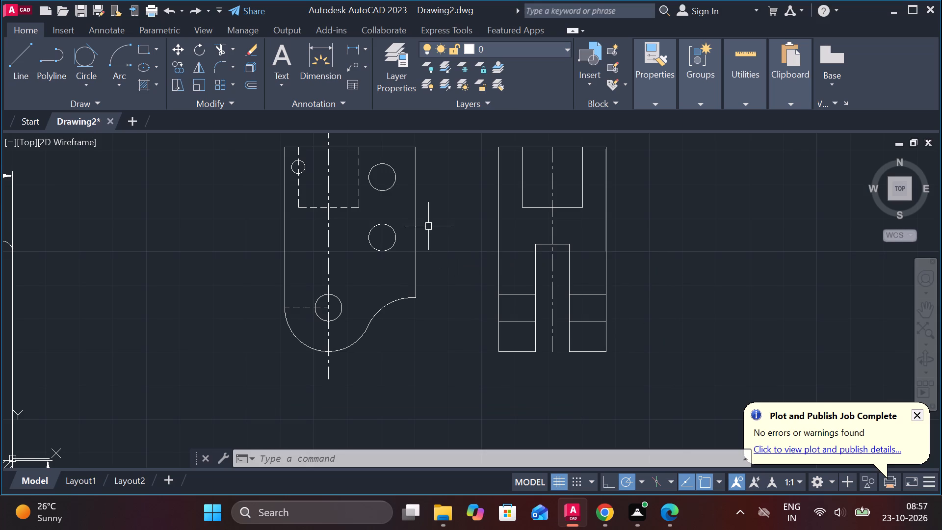
Add a horizontal linear dimension above the curved-bottom view from the upper large hole's center to the right edge.
{"action": "middle_click_drag", "start_coordinate": [436, 226], "coordinate": [455, 251]}
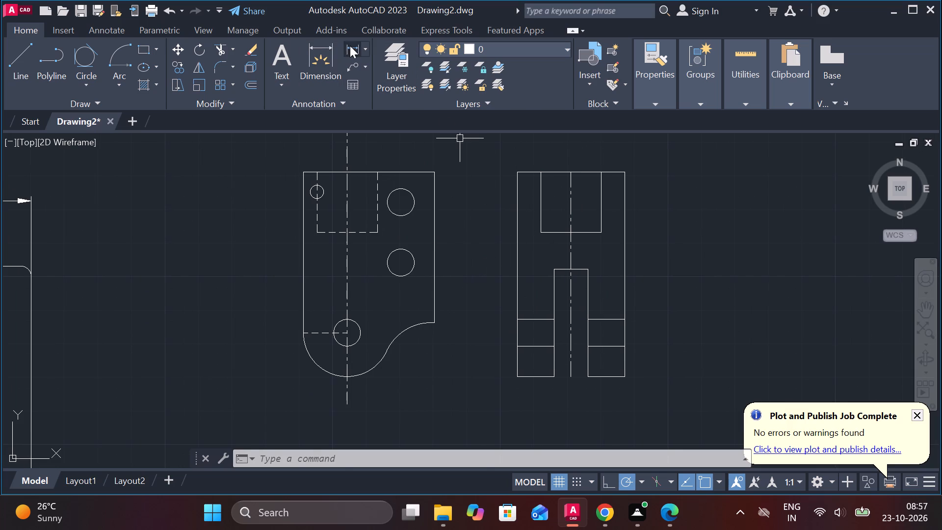
{"action": "left_click", "coordinate": [350, 46]}
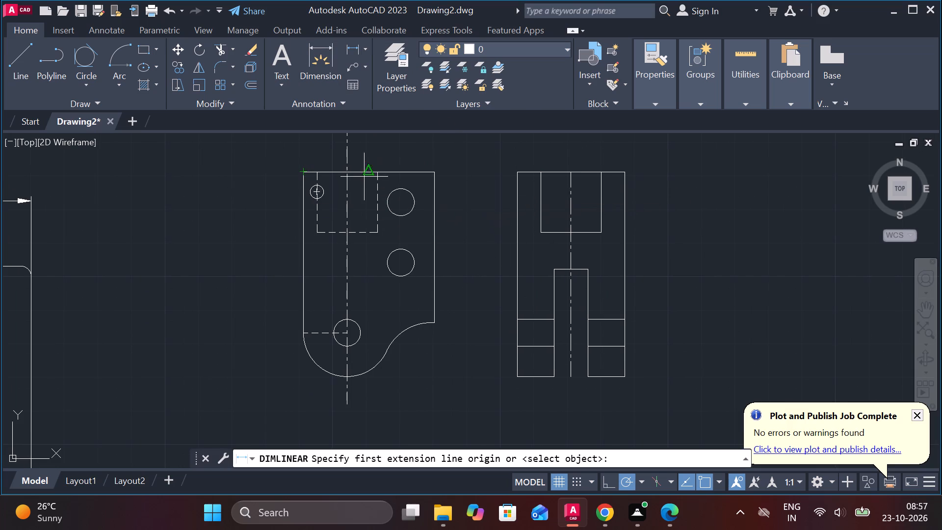
{"action": "left_click", "coordinate": [401, 198]}
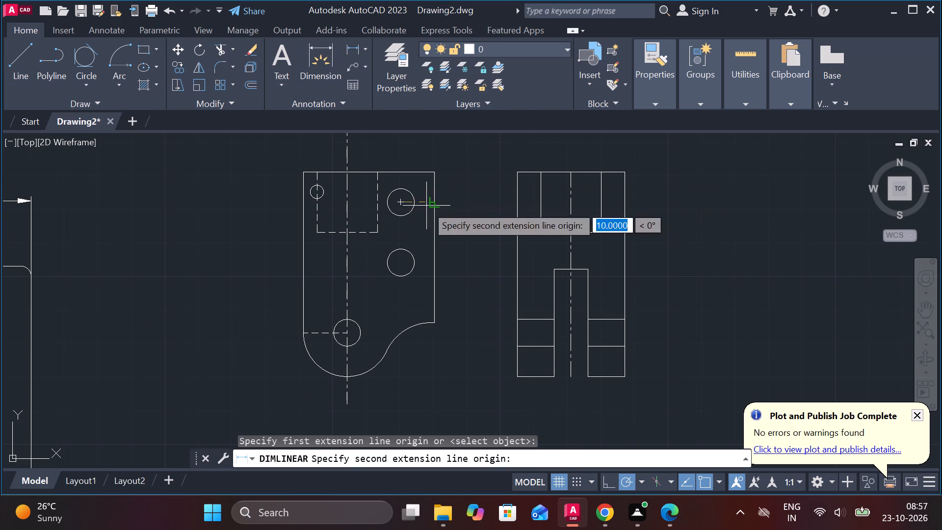
{"action": "left_click", "coordinate": [435, 174]}
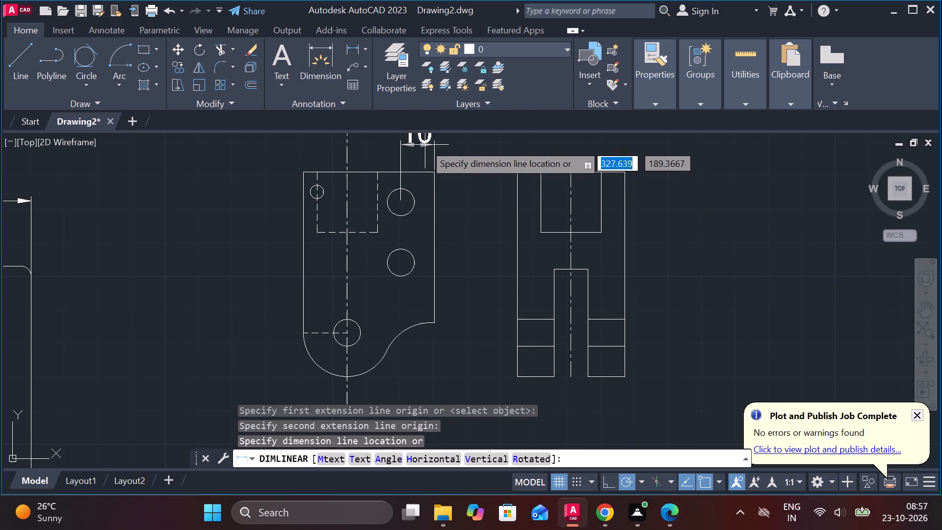
{"action": "middle_click_drag", "start_coordinate": [424, 144], "coordinate": [441, 207]}
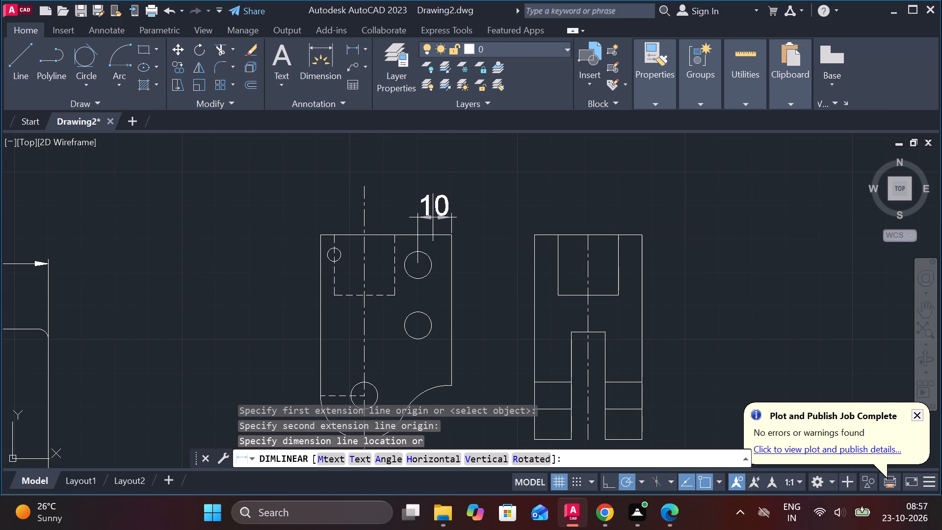
{"action": "left_click", "coordinate": [433, 217]}
Dimension the horizontal distances from the centerline to the curved-bottom view's right and left edges, aligned in one row above the hole dimension.
{"action": "scroll", "coordinate": [468, 222], "scroll_direction": "down", "scroll_amount": 3}
{"action": "scroll", "coordinate": [465, 235], "scroll_direction": "up", "scroll_amount": 3}
{"action": "middle_click_drag", "start_coordinate": [469, 235], "coordinate": [510, 283]}
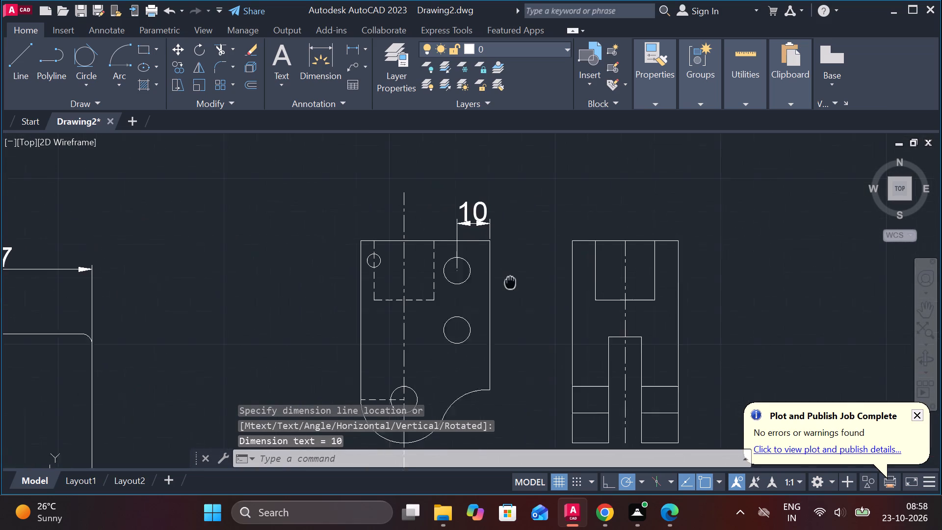
{"action": "middle_click_drag", "start_coordinate": [510, 283], "coordinate": [510, 283]}
{"action": "key", "text": "space"}
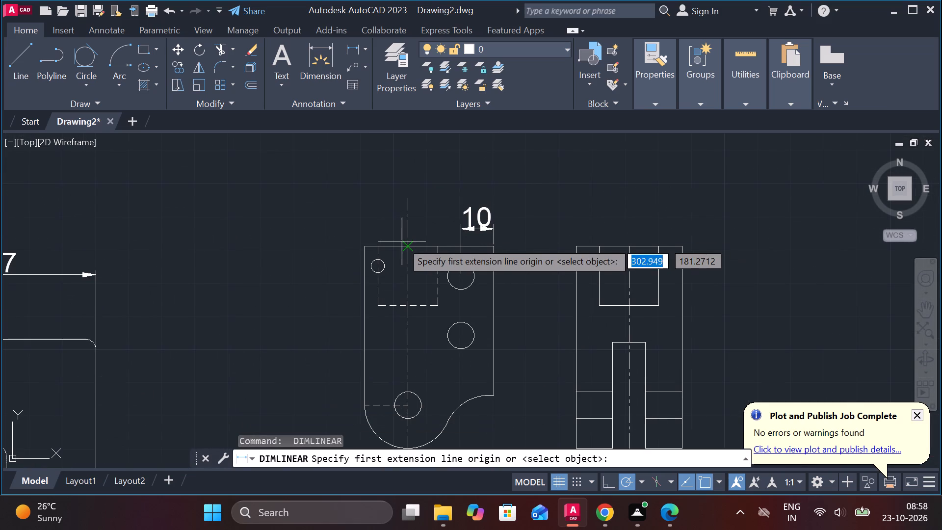
{"action": "left_click", "coordinate": [404, 241]}
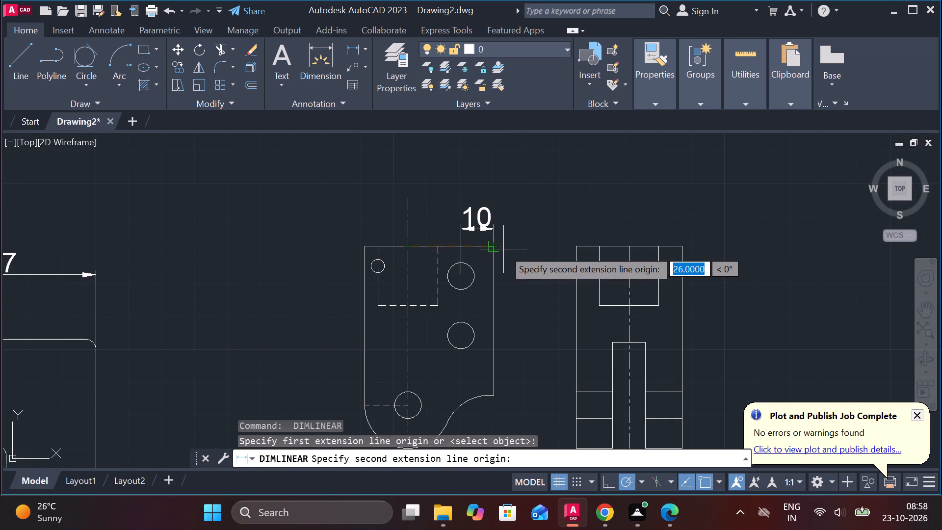
{"action": "left_click", "coordinate": [503, 249]}
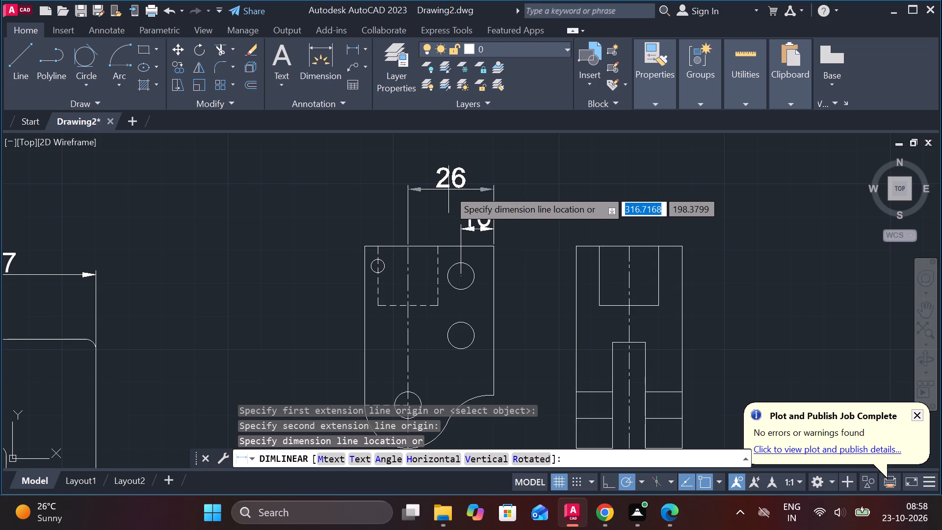
{"action": "left_click", "coordinate": [448, 189]}
{"action": "key", "text": "space"}
{"action": "left_click", "coordinate": [367, 240]}
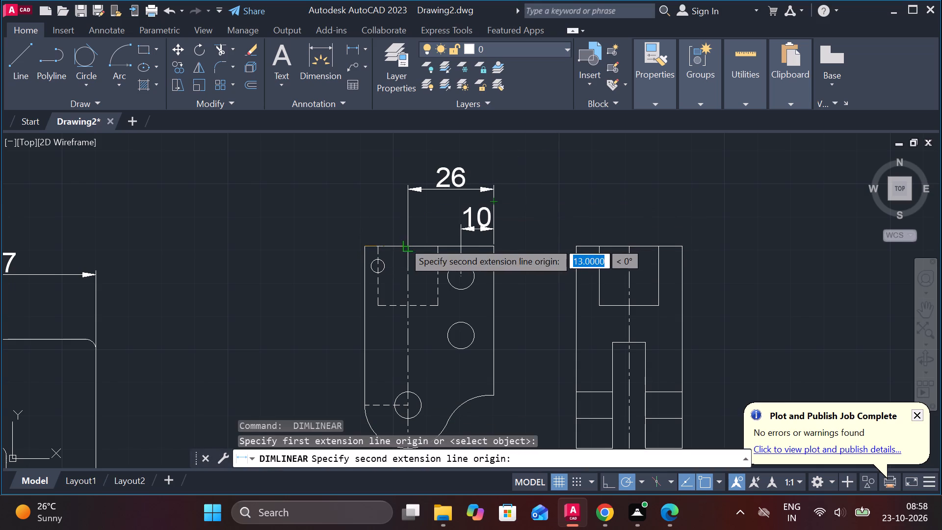
{"action": "left_click", "coordinate": [406, 243]}
{"action": "left_click", "coordinate": [407, 191]}
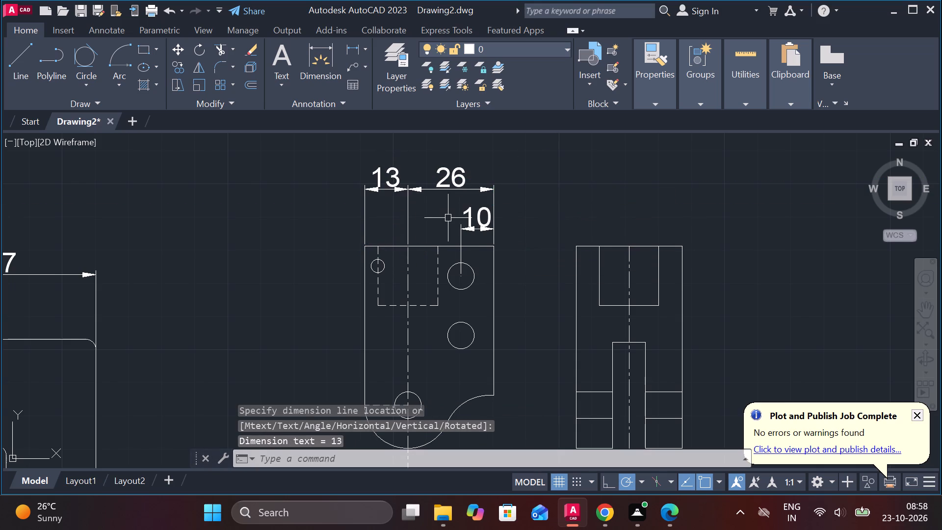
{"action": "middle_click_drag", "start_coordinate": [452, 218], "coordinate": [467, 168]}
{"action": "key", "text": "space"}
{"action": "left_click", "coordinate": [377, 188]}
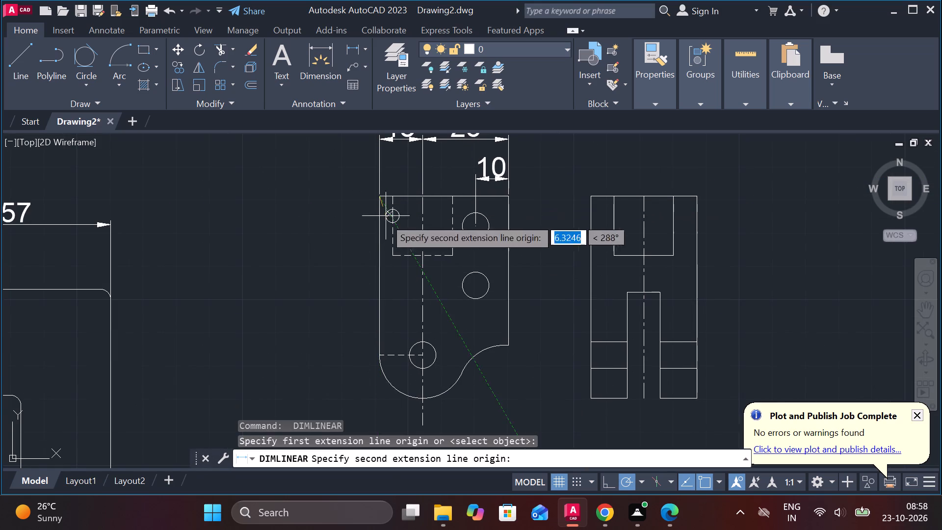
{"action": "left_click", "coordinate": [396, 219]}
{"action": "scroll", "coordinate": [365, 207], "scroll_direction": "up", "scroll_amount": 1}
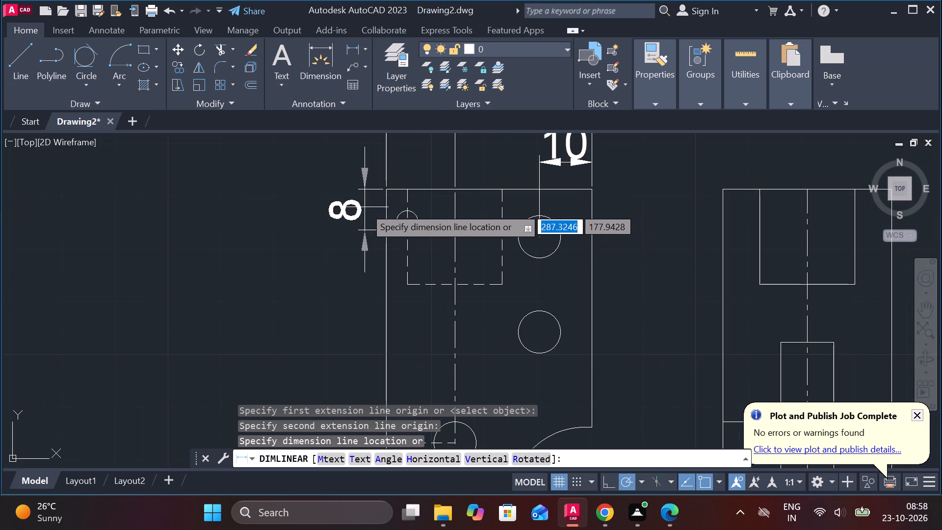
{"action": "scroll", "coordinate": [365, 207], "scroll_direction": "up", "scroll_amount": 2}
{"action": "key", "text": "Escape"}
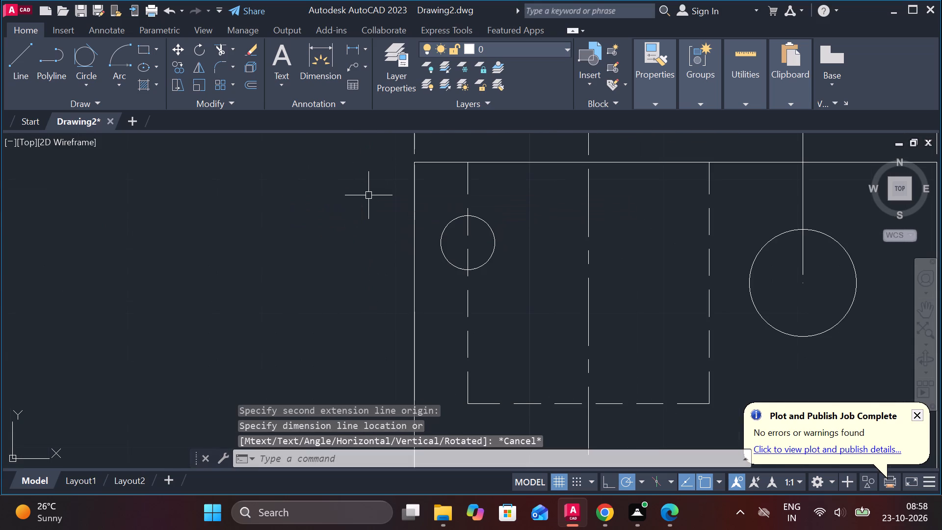
Add a vertical linear dimension left of the curved-bottom view from its top edge to the small hole's center.
{"action": "key", "text": "space"}
{"action": "left_click", "coordinate": [471, 163]}
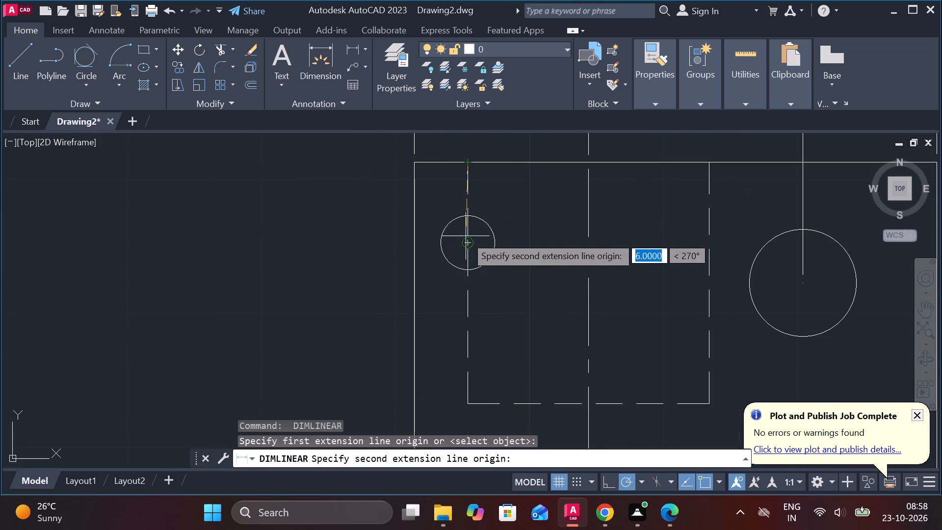
{"action": "left_click", "coordinate": [466, 239]}
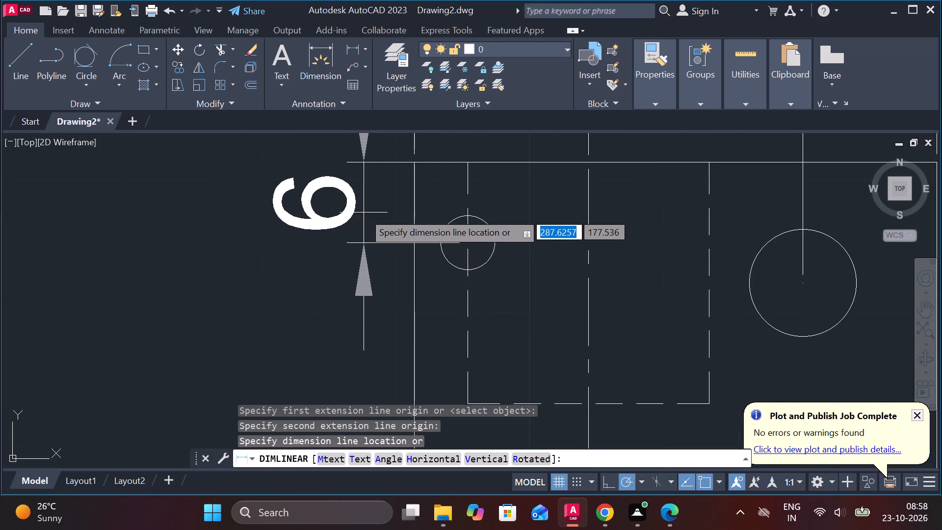
{"action": "left_click", "coordinate": [364, 212]}
Add a vertical linear dimension farther left, from the top-left corner to the dashed line's left end at the bottom hole's center level.
{"action": "key", "text": "space"}
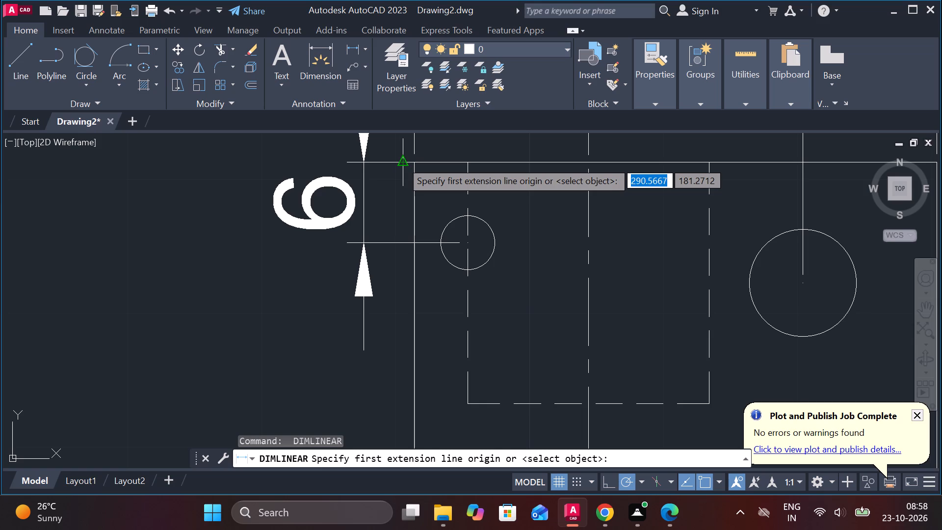
{"action": "left_click", "coordinate": [416, 161]}
{"action": "scroll", "coordinate": [417, 177], "scroll_direction": "down", "scroll_amount": 2}
{"action": "middle_click_drag", "start_coordinate": [440, 334], "coordinate": [440, 309]}
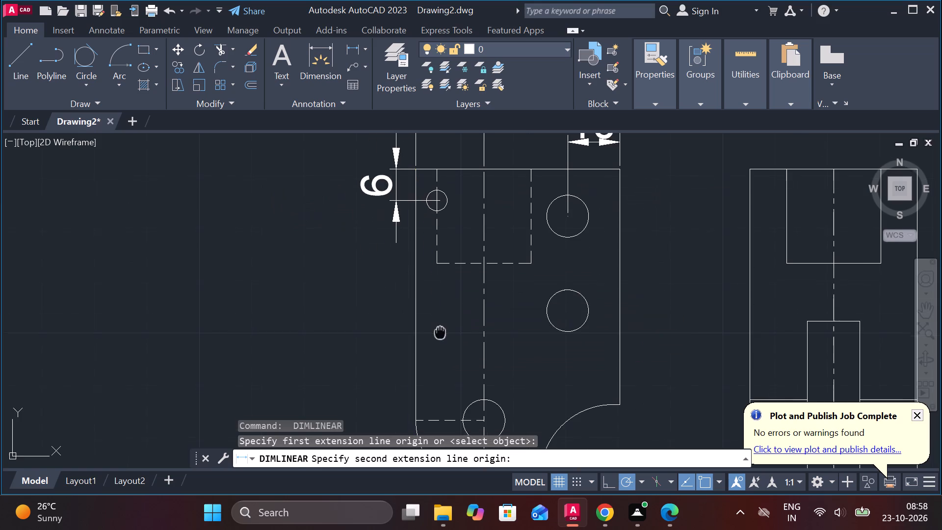
{"action": "middle_click_drag", "start_coordinate": [440, 309], "coordinate": [453, 207]}
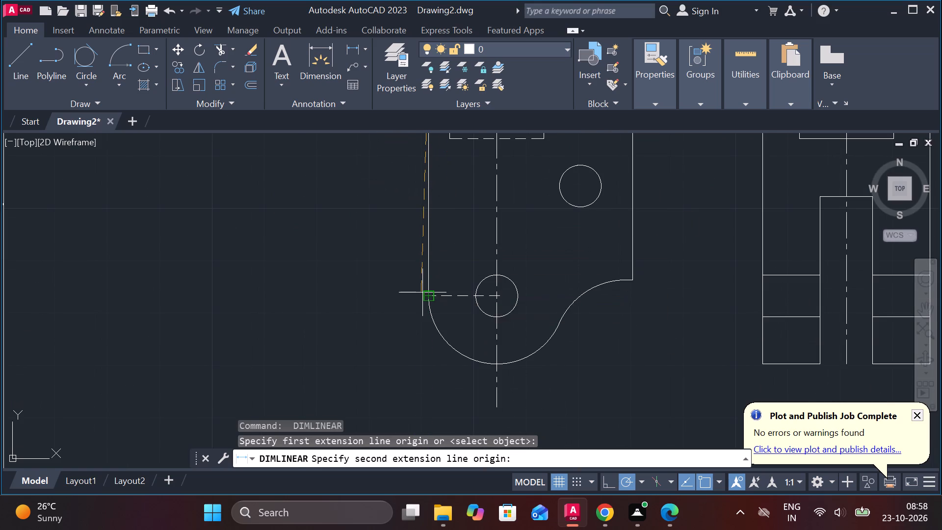
{"action": "left_click", "coordinate": [422, 292]}
{"action": "scroll", "coordinate": [363, 255], "scroll_direction": "down", "scroll_amount": 3}
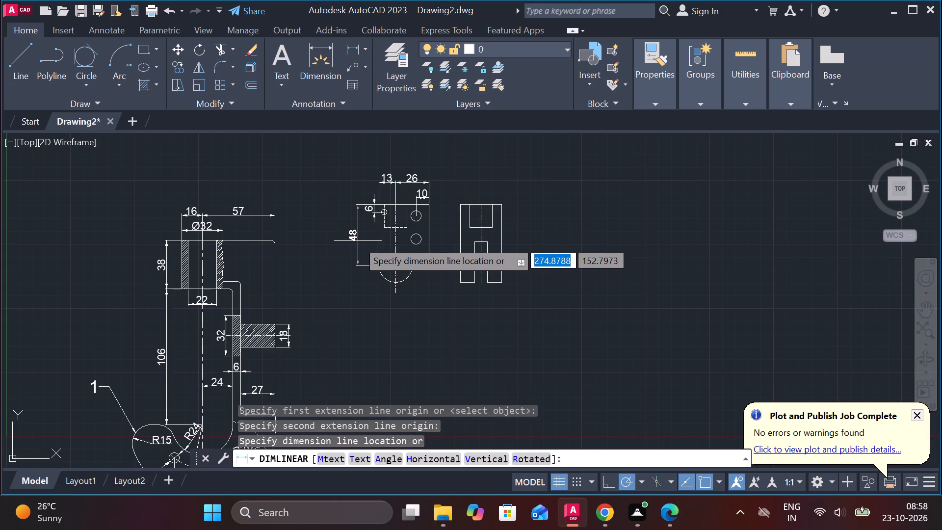
{"action": "left_click", "coordinate": [358, 241]}
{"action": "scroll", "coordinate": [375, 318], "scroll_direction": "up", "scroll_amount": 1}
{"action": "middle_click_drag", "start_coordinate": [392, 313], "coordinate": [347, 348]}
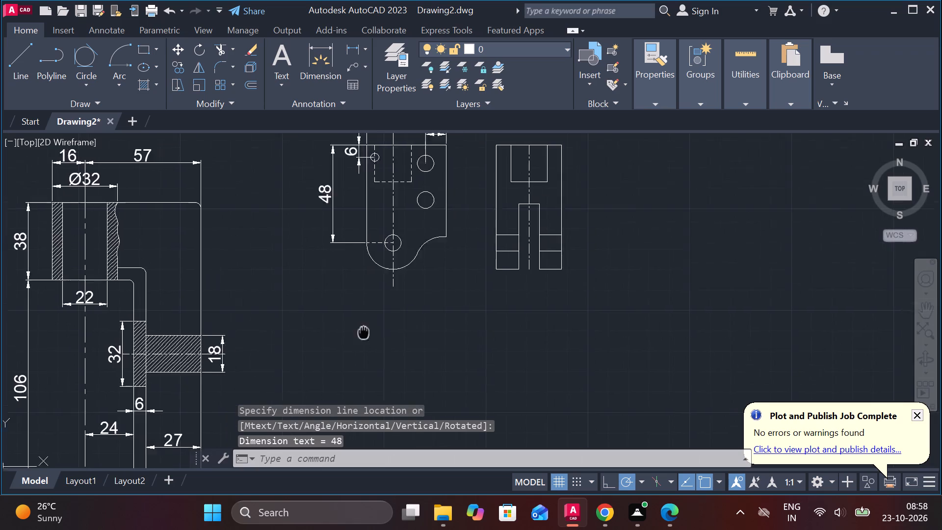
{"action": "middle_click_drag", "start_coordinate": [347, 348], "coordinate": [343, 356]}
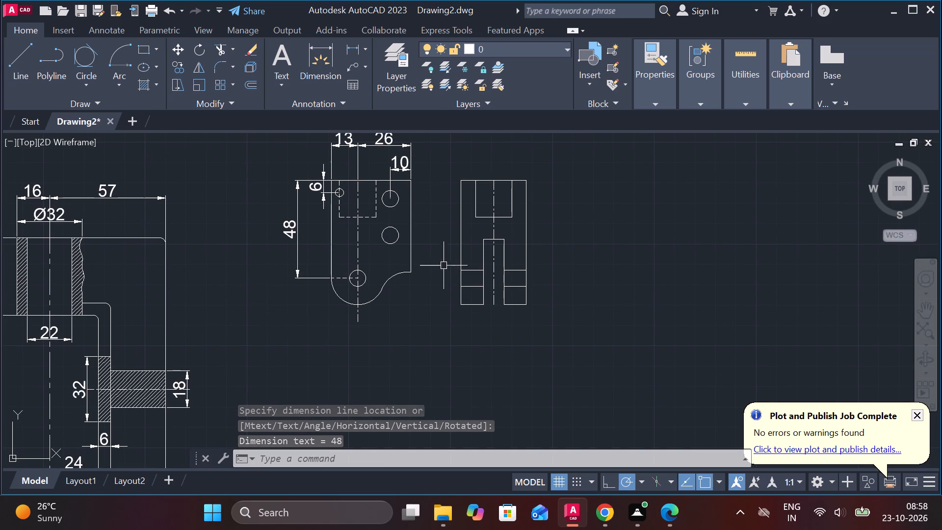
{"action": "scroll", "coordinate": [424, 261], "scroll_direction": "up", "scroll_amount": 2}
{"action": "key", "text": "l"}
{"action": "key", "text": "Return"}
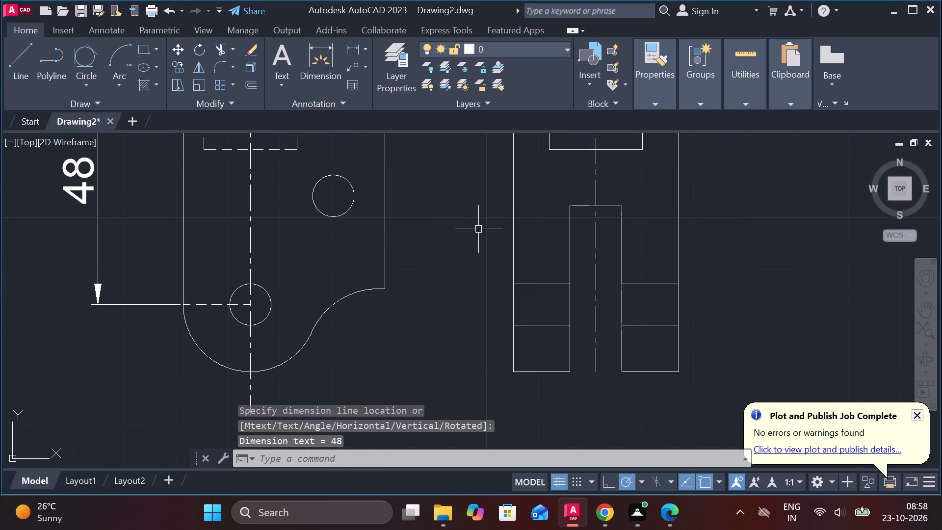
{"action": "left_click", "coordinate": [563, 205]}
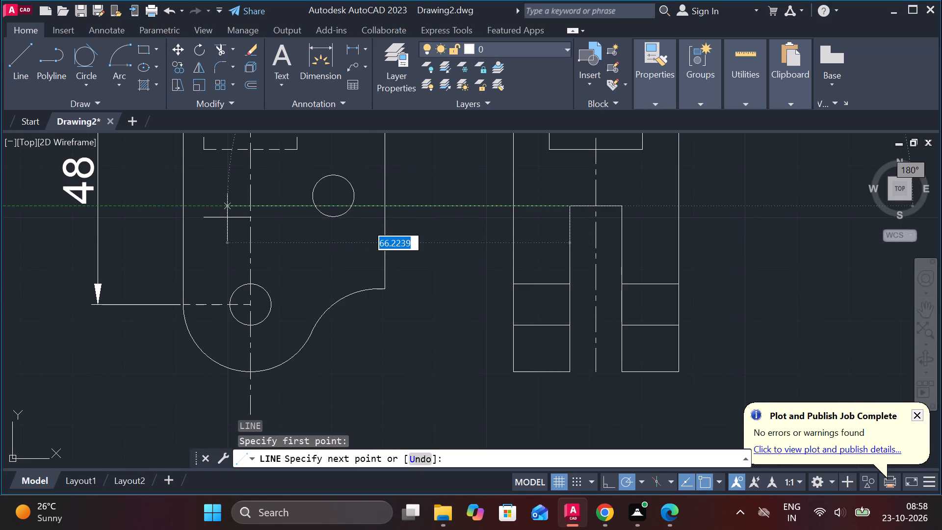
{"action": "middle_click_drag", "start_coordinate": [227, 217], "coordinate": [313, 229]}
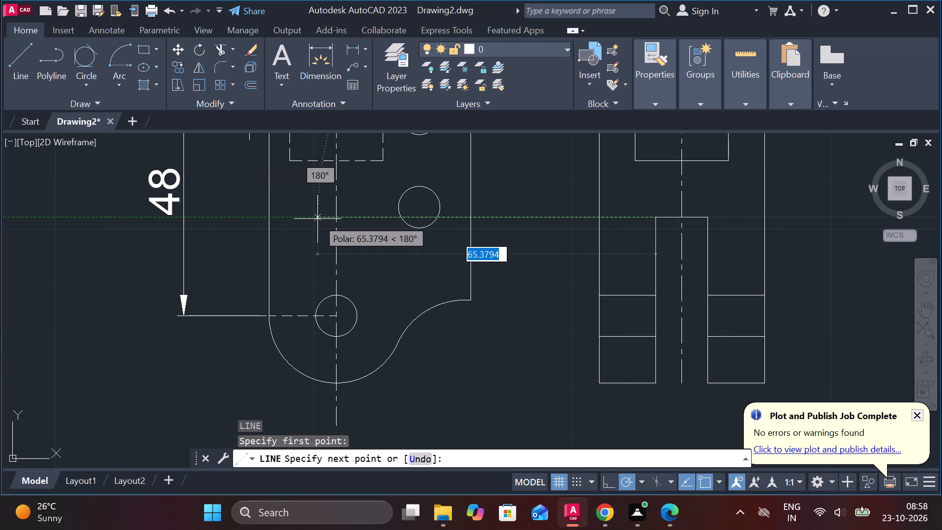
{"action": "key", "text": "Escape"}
Add a vertical linear dimension right of the curved-bottom view from its top-right corner to the upper large hole's center.
{"action": "scroll", "coordinate": [402, 301], "scroll_direction": "down", "scroll_amount": 1}
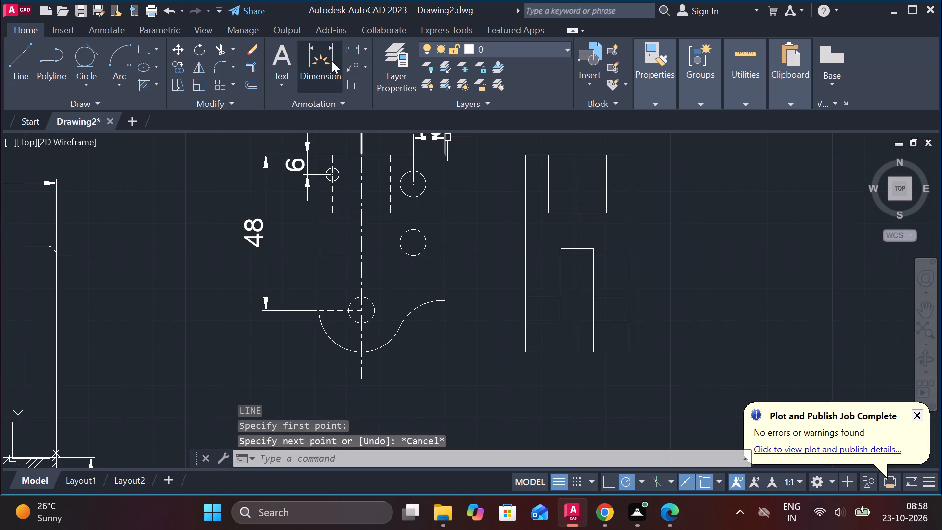
{"action": "left_click", "coordinate": [347, 53]}
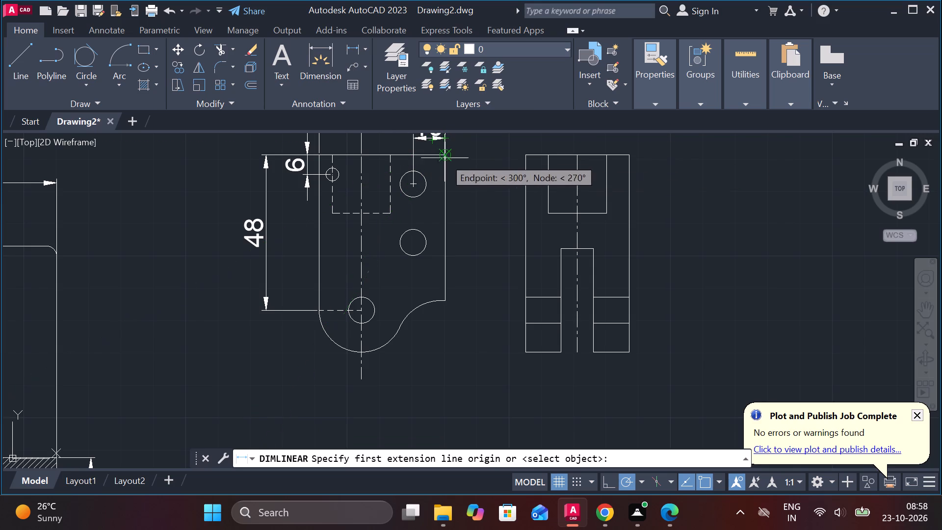
{"action": "left_click", "coordinate": [446, 156]}
{"action": "left_click", "coordinate": [409, 188]}
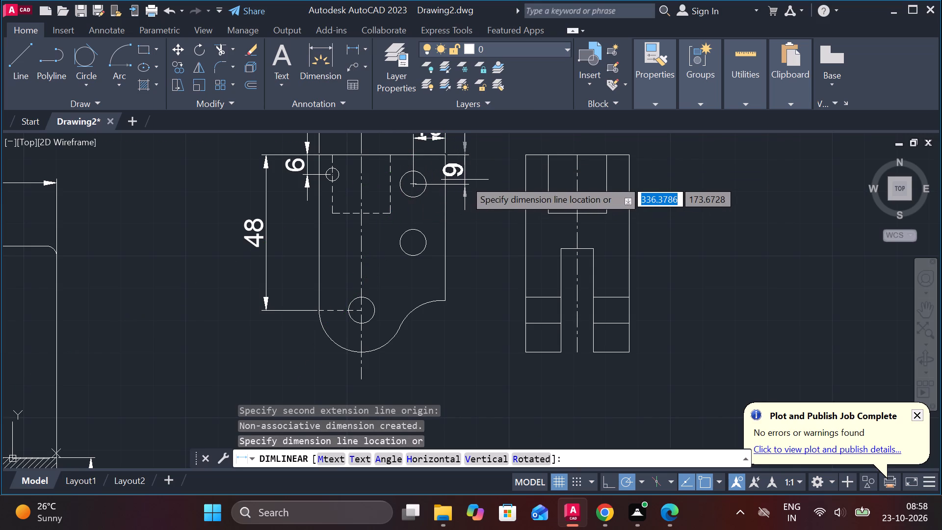
{"action": "left_click", "coordinate": [465, 180]}
{"action": "left_click", "coordinate": [465, 178]}
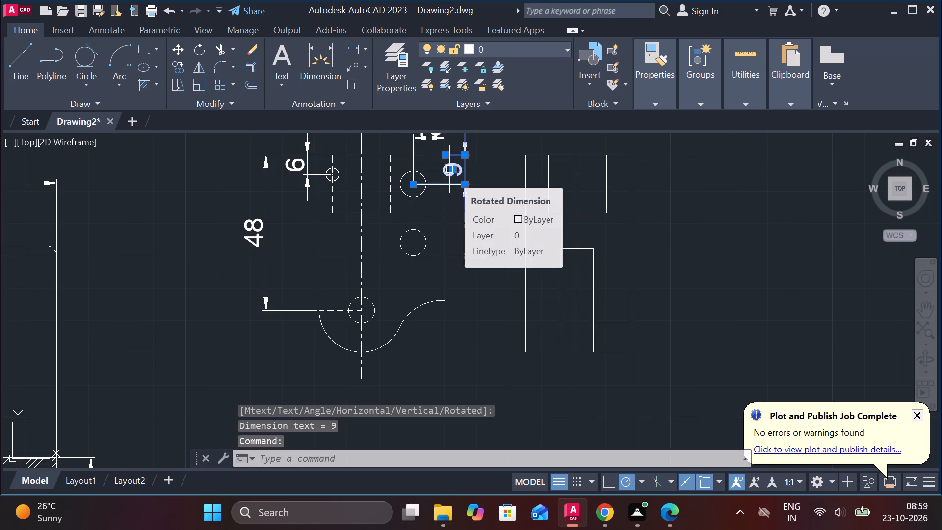
Move the vertical dimension of the upper large hole farther right of the curved-bottom view's edge.
{"action": "left_click", "coordinate": [454, 167]}
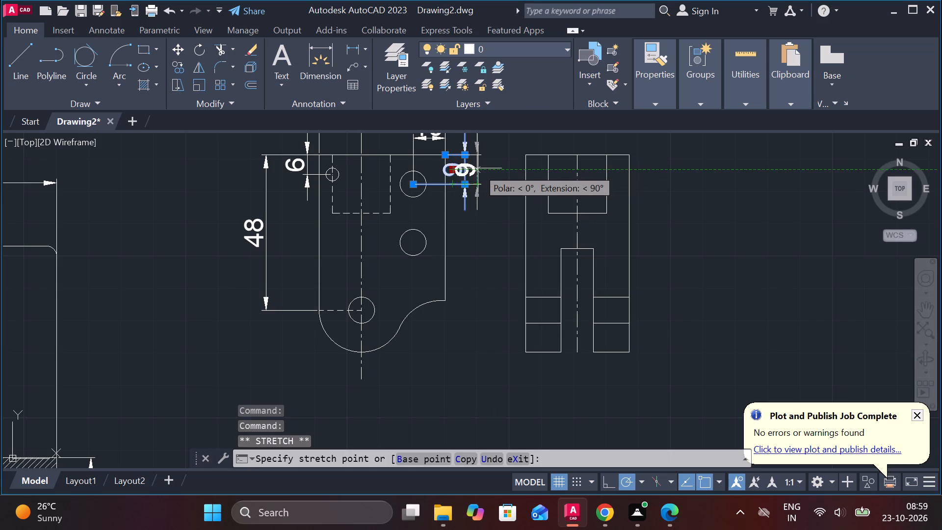
{"action": "left_click", "coordinate": [478, 168]}
{"action": "key", "text": "Escape"}
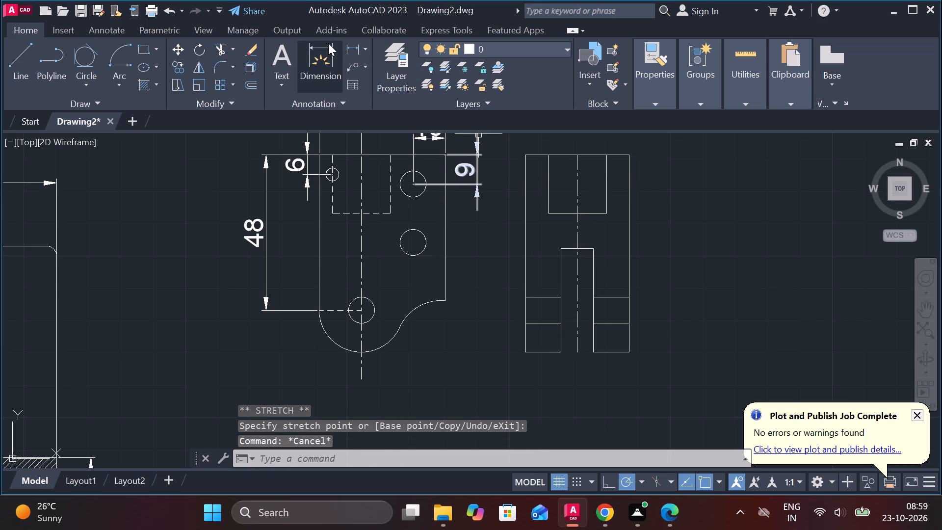
Add a vertical linear dimension between the two large holes' centers, in line with the upper hole's vertical dimension.
{"action": "left_click", "coordinate": [350, 48]}
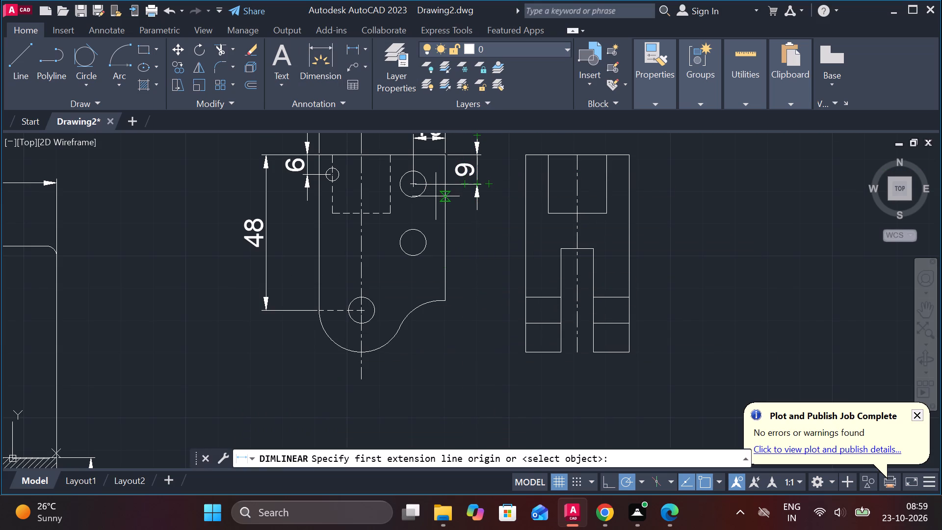
{"action": "left_click", "coordinate": [414, 182]}
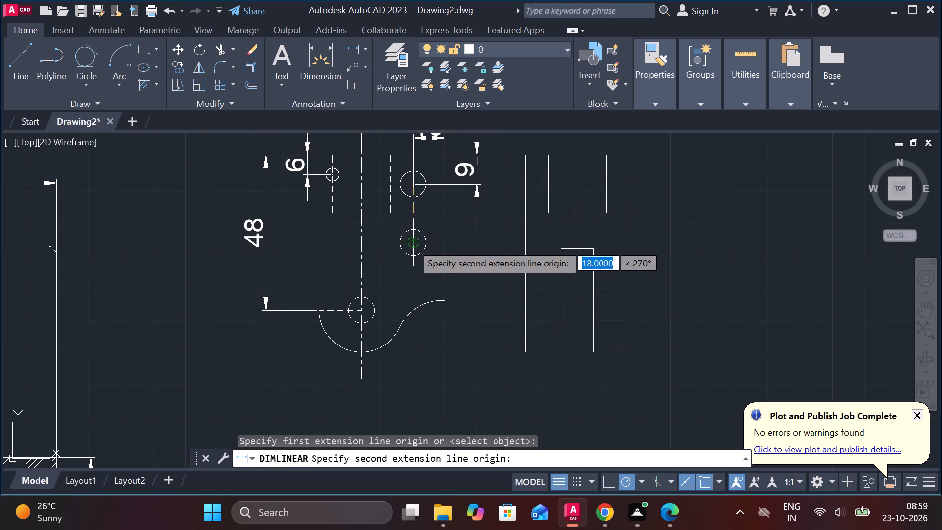
{"action": "left_click", "coordinate": [412, 243]}
{"action": "left_click", "coordinate": [473, 183]}
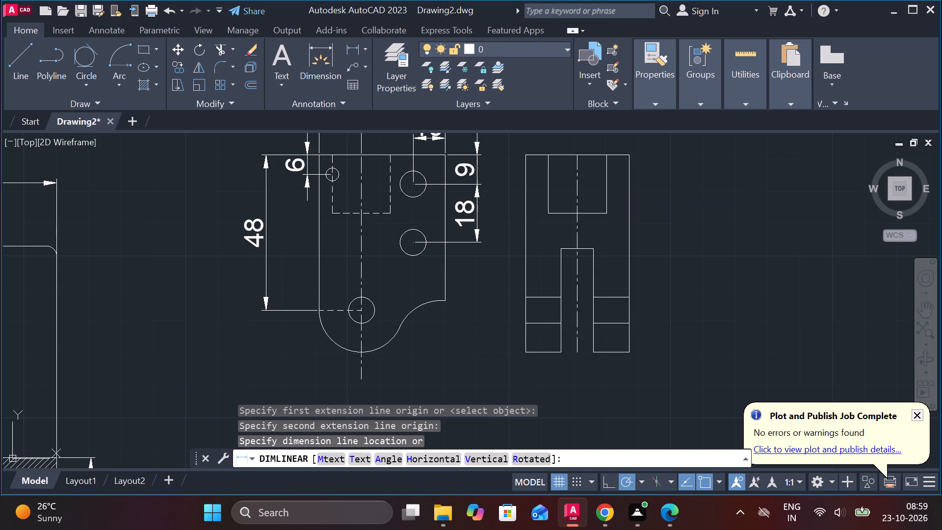
{"action": "key", "text": "space"}
{"action": "key", "text": "space"}
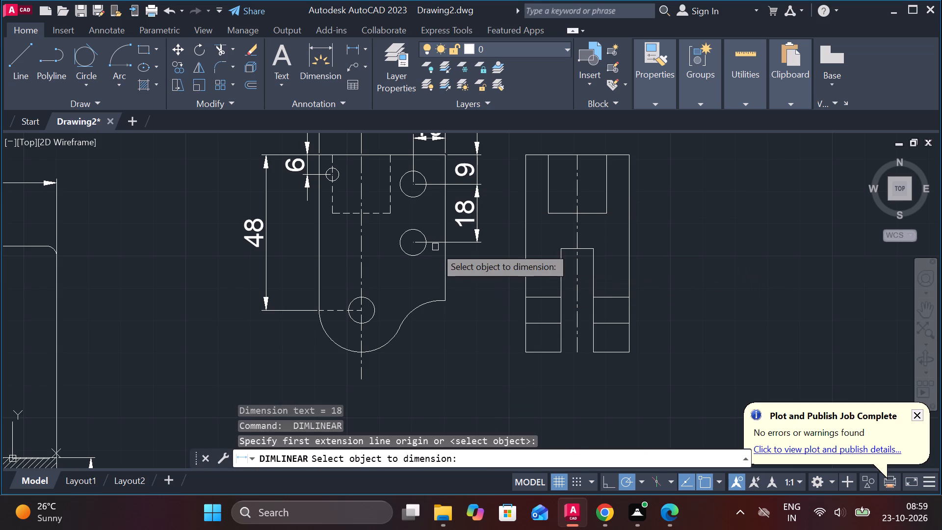
{"action": "key", "text": "space"}
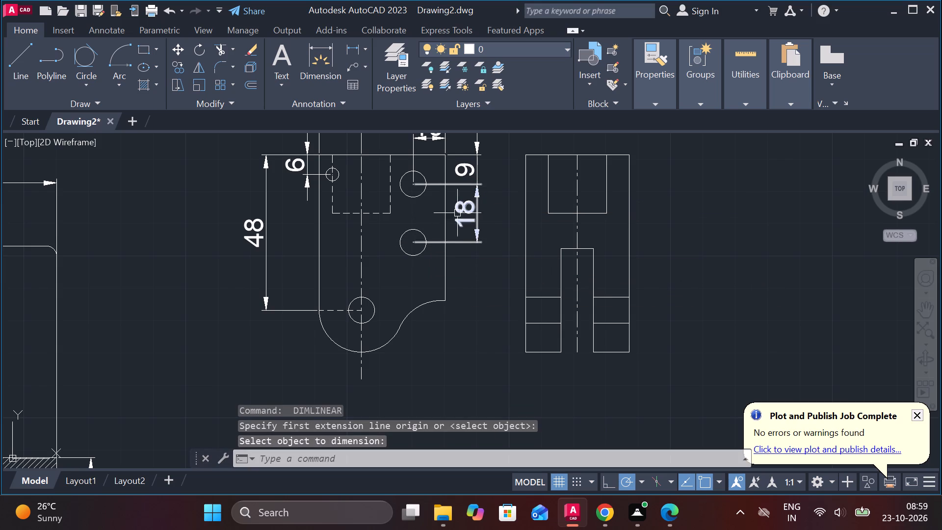
Add a vertical linear dimension from the lower large hole's level to the lower end of the right edge, continuing the same dimension column.
{"action": "left_click", "coordinate": [353, 43]}
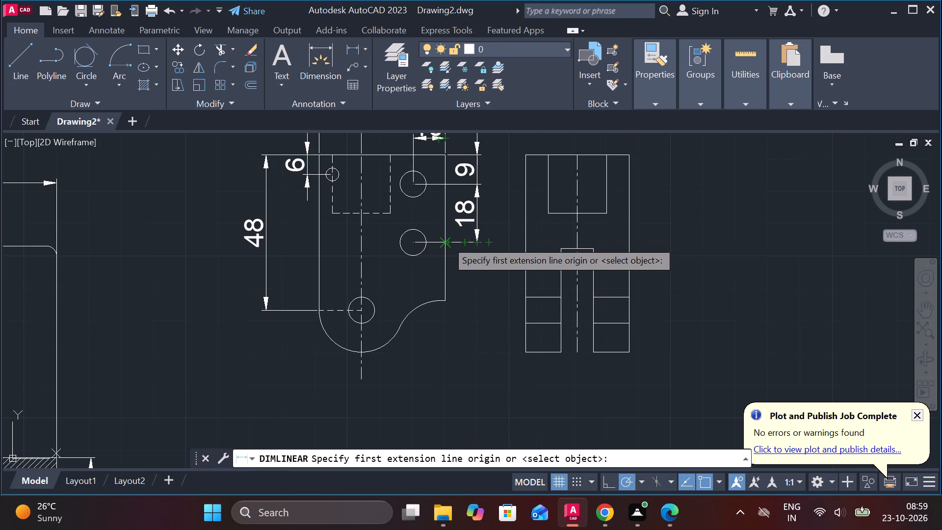
{"action": "left_click", "coordinate": [446, 240]}
{"action": "left_click", "coordinate": [452, 302]}
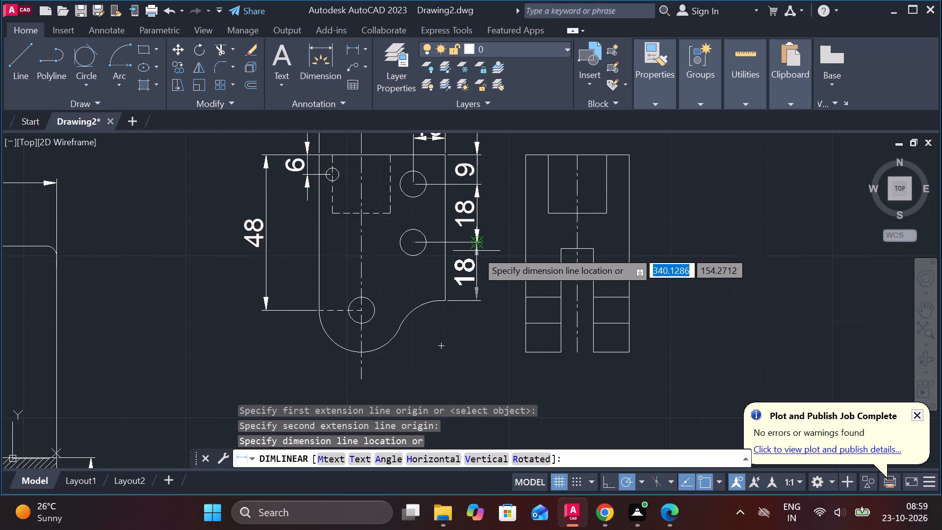
{"action": "left_click", "coordinate": [477, 251]}
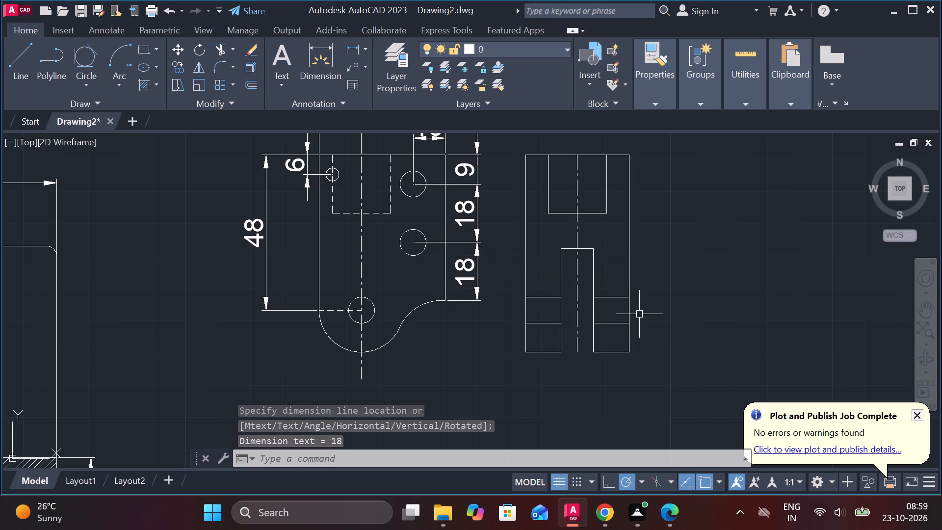
Add a vertical linear dimension of the slot's depth, placed to the right of the slotted rectangular view.
{"action": "left_click", "coordinate": [351, 54]}
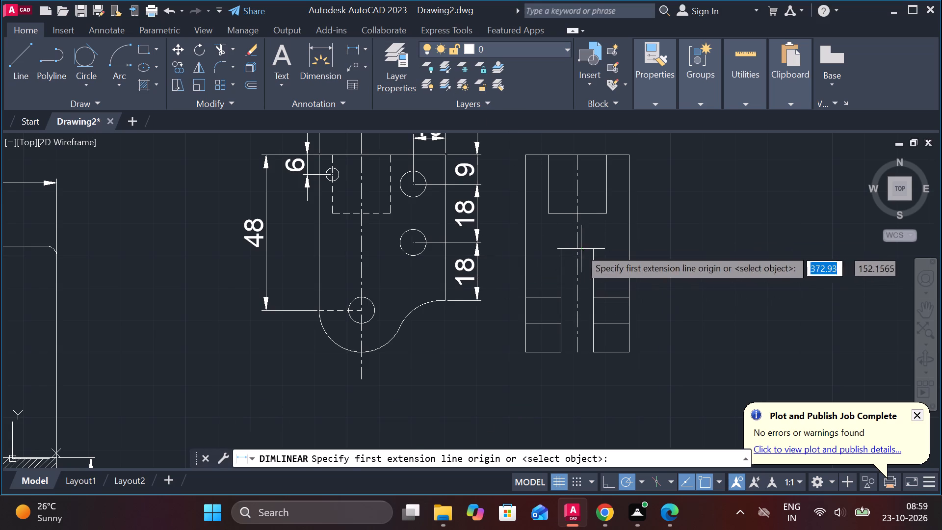
{"action": "left_click", "coordinate": [578, 247]}
{"action": "left_click", "coordinate": [589, 351]}
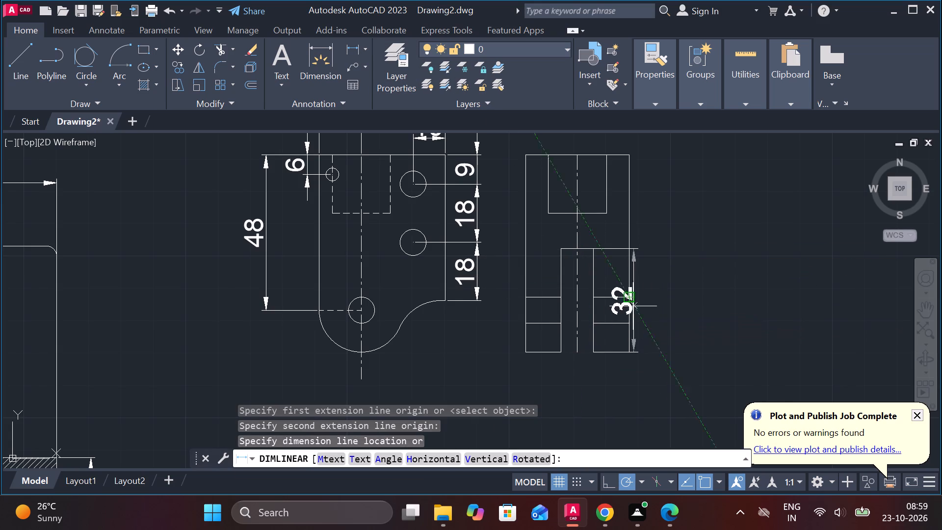
{"action": "left_click", "coordinate": [697, 297]}
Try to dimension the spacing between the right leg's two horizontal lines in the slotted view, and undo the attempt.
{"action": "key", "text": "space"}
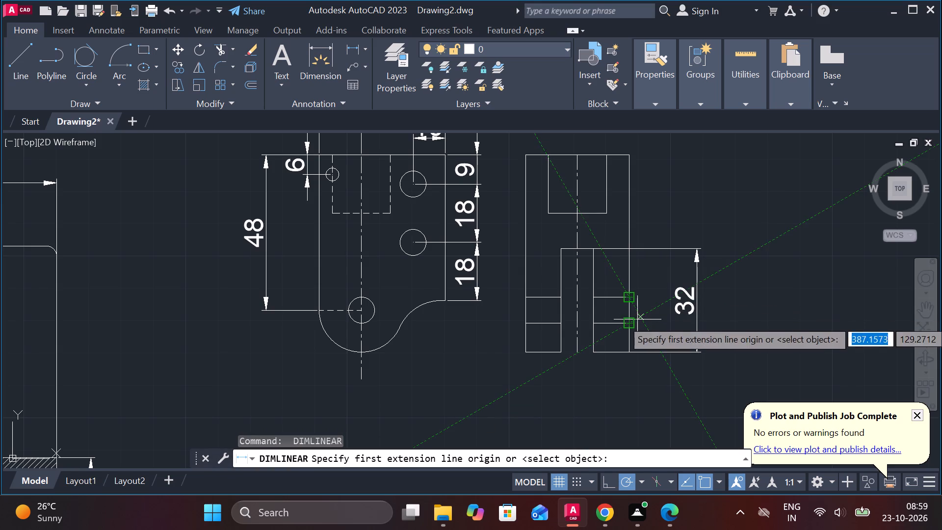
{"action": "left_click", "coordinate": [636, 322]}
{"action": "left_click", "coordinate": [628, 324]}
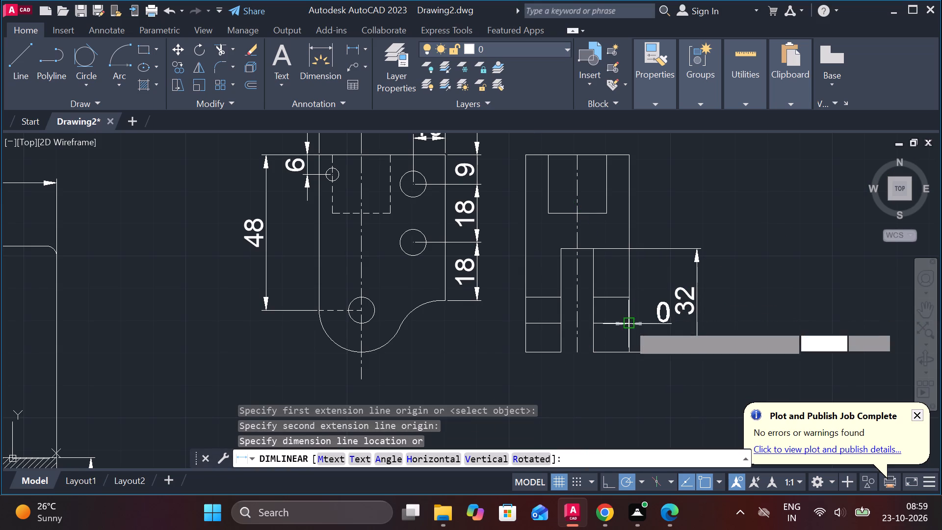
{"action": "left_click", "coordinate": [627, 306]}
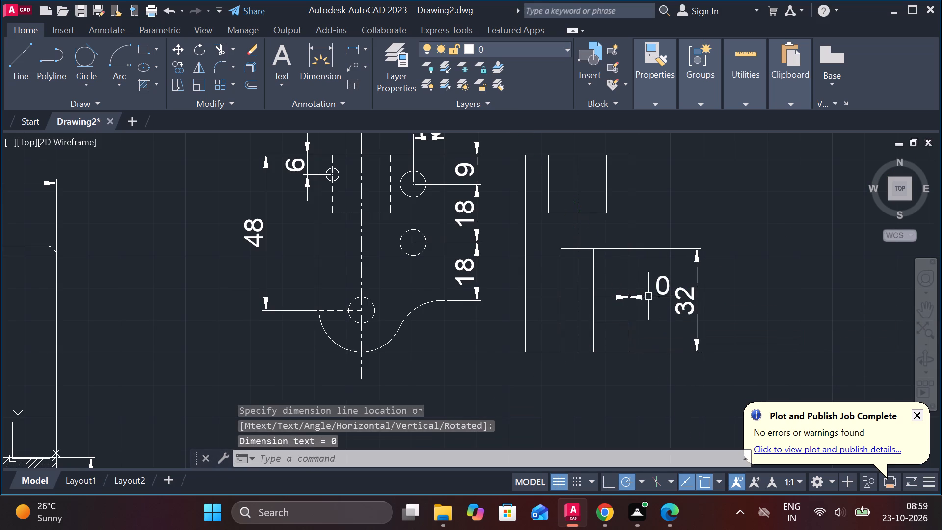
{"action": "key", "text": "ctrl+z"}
Add a vertical linear dimension between the right leg's two horizontal lines, between the slotted view and its slot-depth dimension.
{"action": "left_click", "coordinate": [353, 43]}
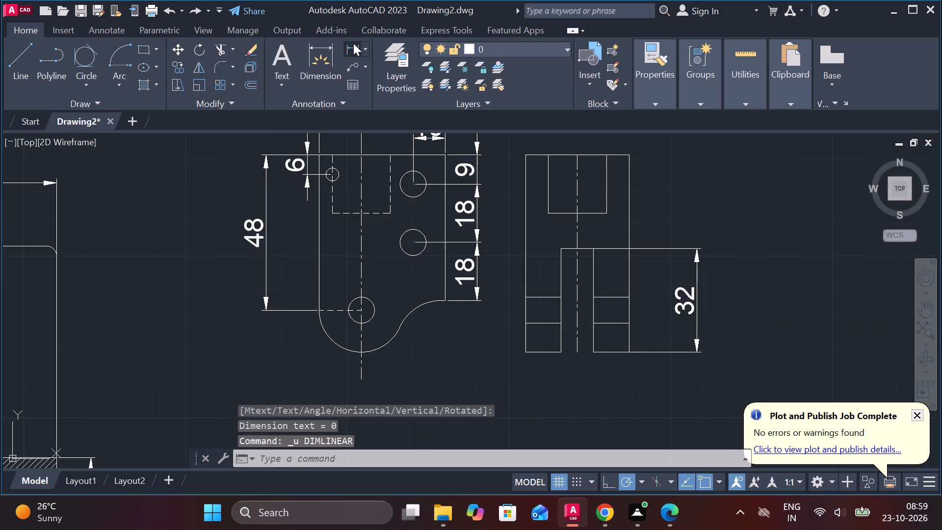
{"action": "middle_click_drag", "start_coordinate": [525, 278], "coordinate": [419, 253]}
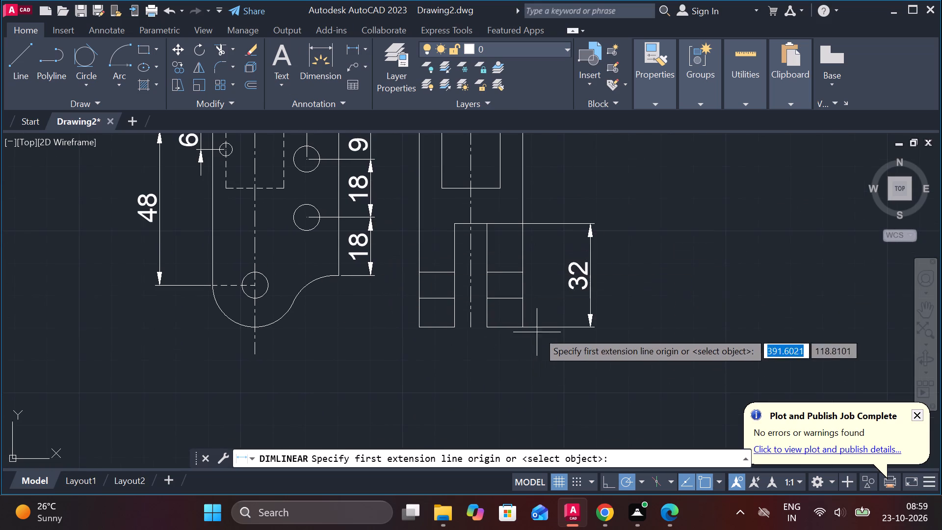
{"action": "left_click", "coordinate": [529, 270]}
{"action": "left_click", "coordinate": [521, 302]}
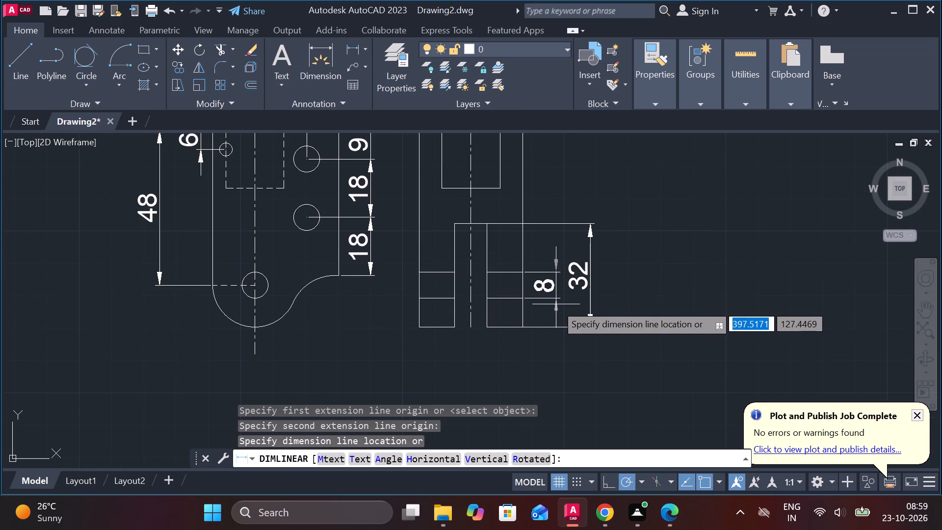
{"action": "left_click", "coordinate": [556, 304]}
Offset the upper horizontal line in the slotted view's left leg downward by 4.
{"action": "scroll", "coordinate": [522, 302], "scroll_direction": "down", "scroll_amount": 2}
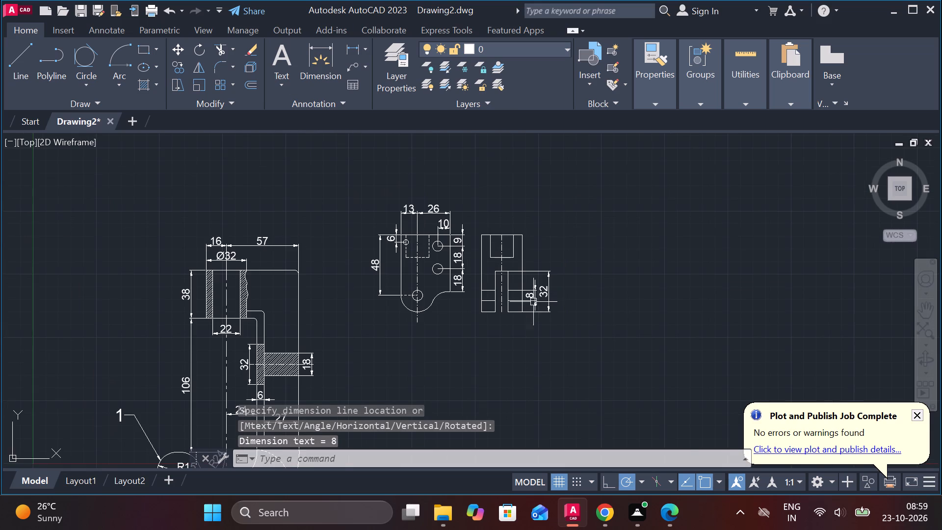
{"action": "scroll", "coordinate": [537, 299], "scroll_direction": "up", "scroll_amount": 1}
{"action": "middle_click_drag", "start_coordinate": [576, 254], "coordinate": [576, 277]}
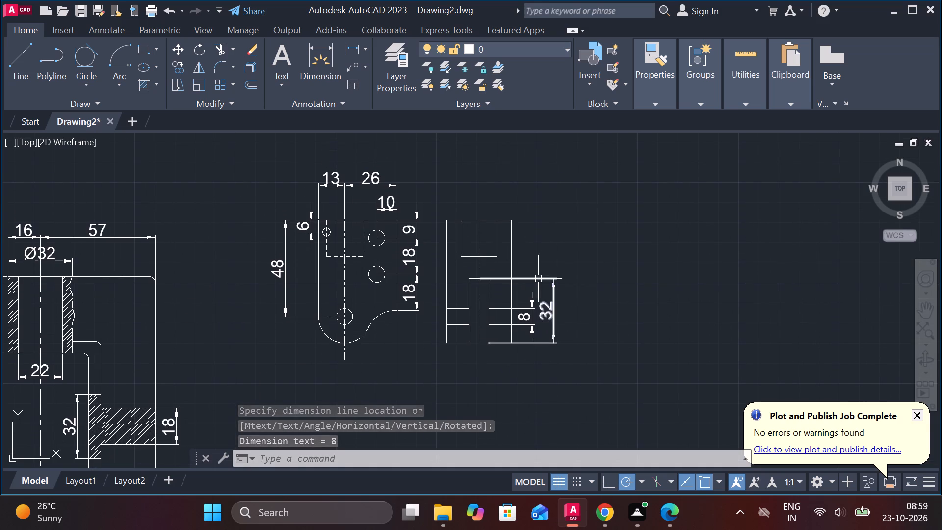
{"action": "scroll", "coordinate": [500, 286], "scroll_direction": "up", "scroll_amount": 2}
{"action": "middle_click_drag", "start_coordinate": [493, 301], "coordinate": [510, 239]}
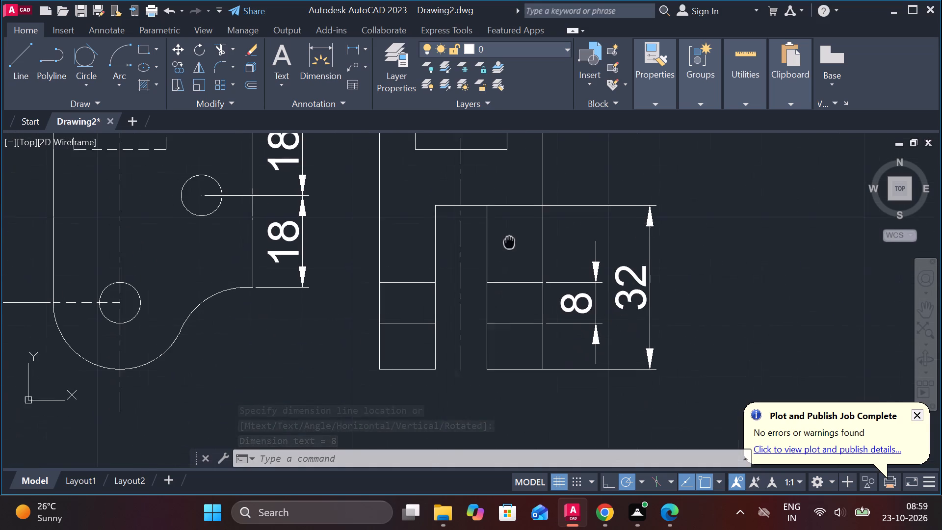
{"action": "key", "text": "Escape"}
{"action": "left_click", "coordinate": [425, 279]}
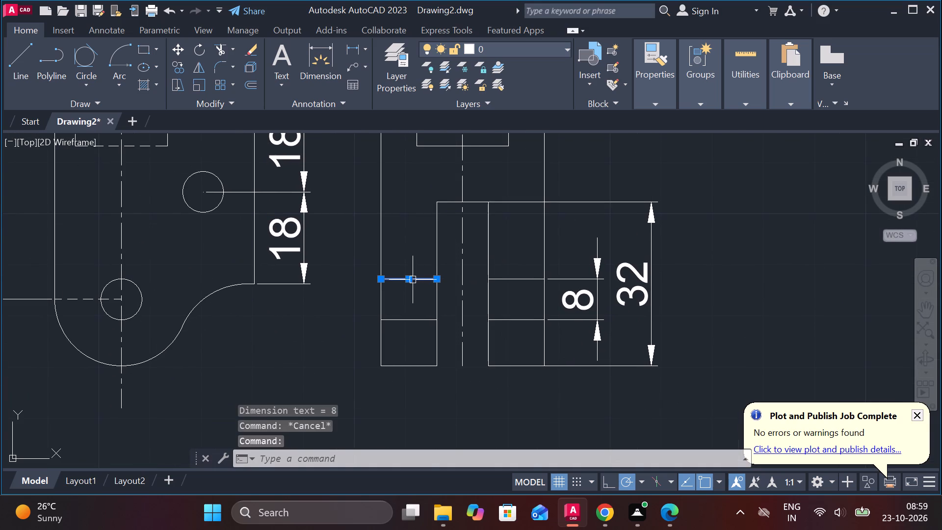
{"action": "key", "text": "o"}
{"action": "key", "text": "Return"}
{"action": "key", "text": "Return"}
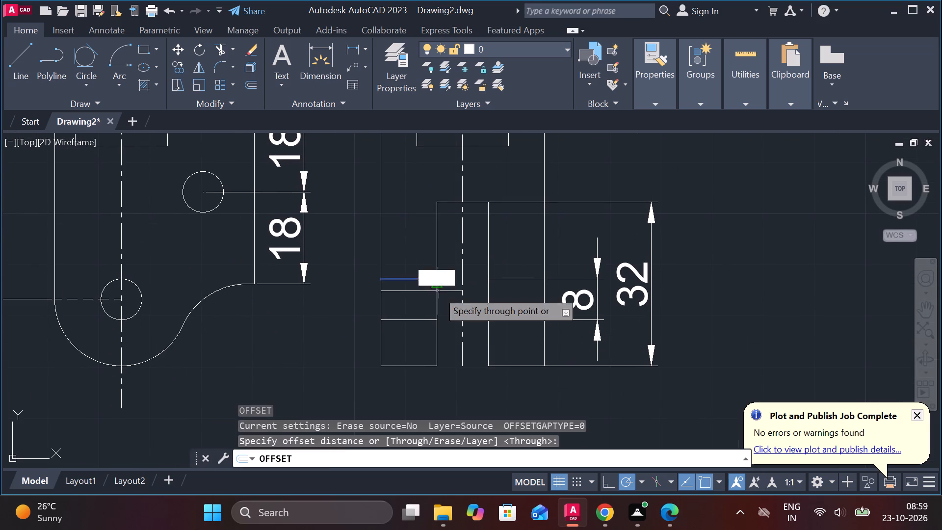
{"action": "key", "text": "4"}
{"action": "key", "text": "Return"}
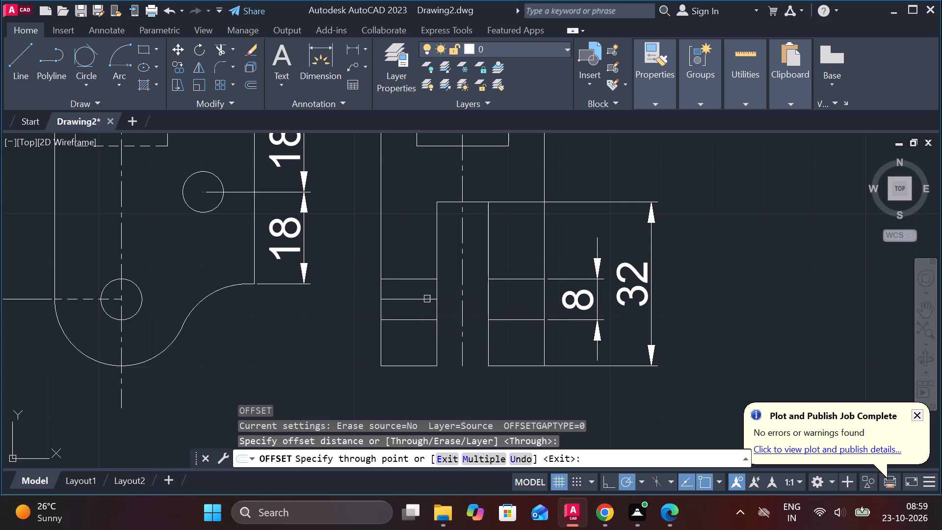
{"action": "key", "text": "Escape"}
Stretch both ends of the offset line so it crosses both legs and extends slightly past the slotted view's outer edges.
{"action": "left_click", "coordinate": [412, 301]}
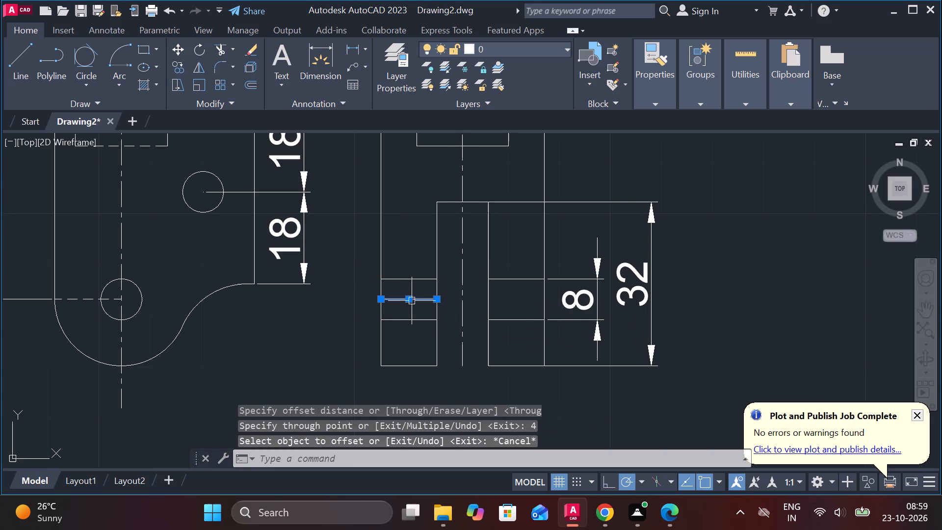
{"action": "left_click", "coordinate": [435, 300]}
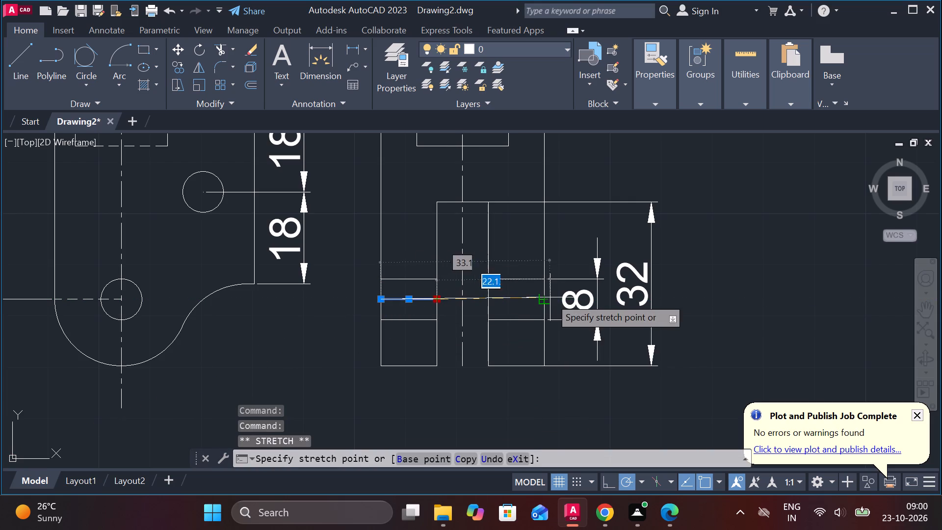
{"action": "scroll", "coordinate": [554, 300], "scroll_direction": "up", "scroll_amount": 1}
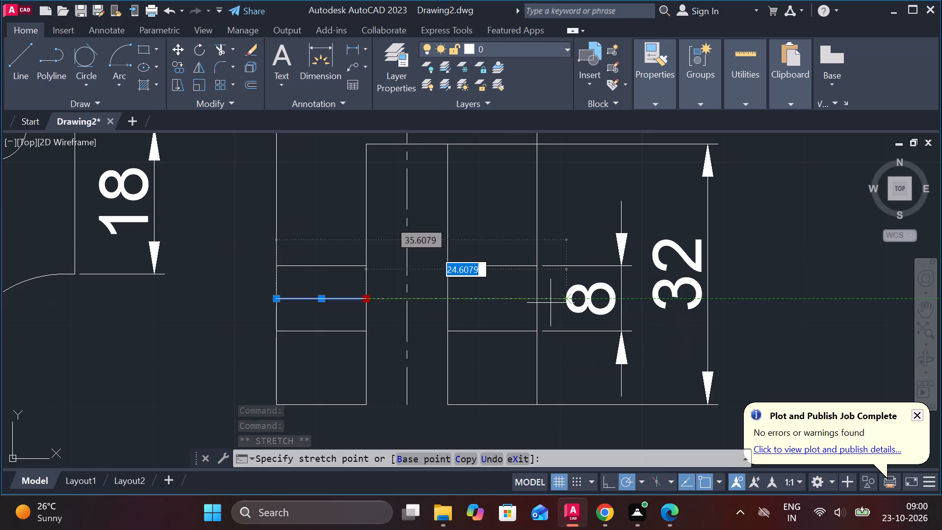
{"action": "scroll", "coordinate": [549, 303], "scroll_direction": "up", "scroll_amount": 3}
{"action": "left_click", "coordinate": [544, 300]}
{"action": "scroll", "coordinate": [556, 300], "scroll_direction": "down", "scroll_amount": 4}
{"action": "key", "text": "Escape"}
{"action": "left_click", "coordinate": [420, 301]}
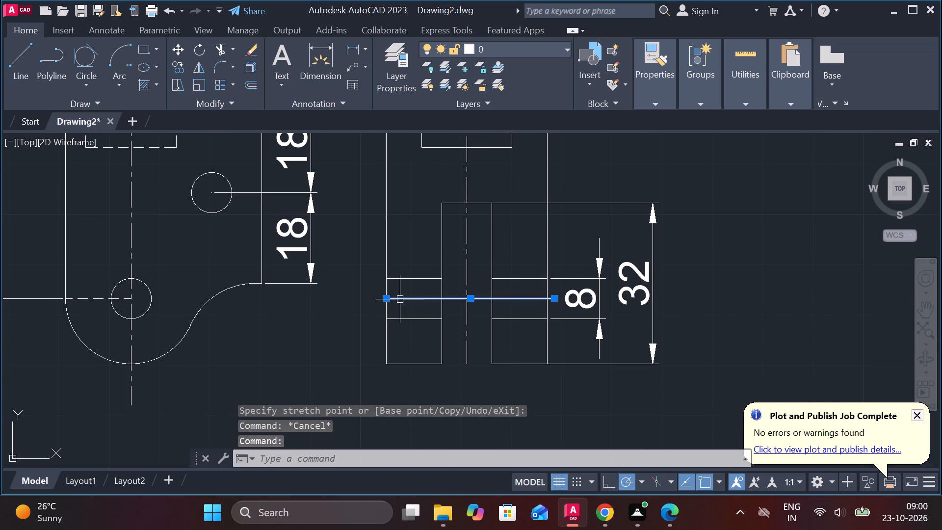
{"action": "left_click", "coordinate": [389, 298]}
{"action": "left_click", "coordinate": [362, 297]}
{"action": "key", "text": "Escape"}
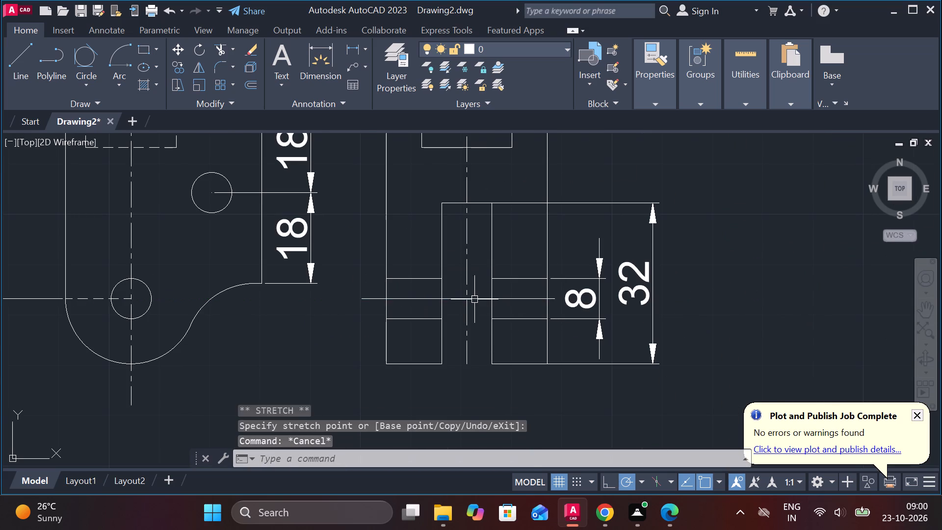
Change the stretched horizontal line across the slotted view's legs to the CENTER linetype.
{"action": "left_click", "coordinate": [472, 298]}
{"action": "left_click", "coordinate": [652, 106]}
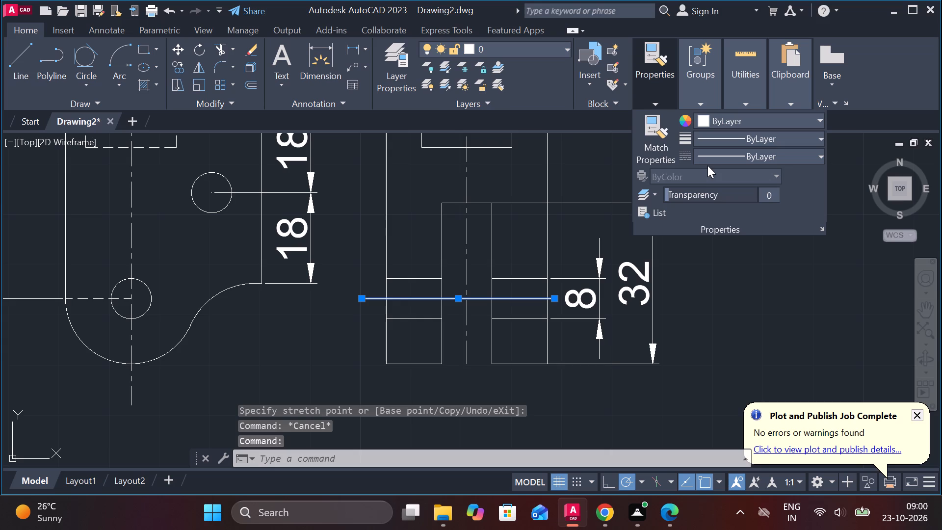
{"action": "left_click", "coordinate": [709, 161]}
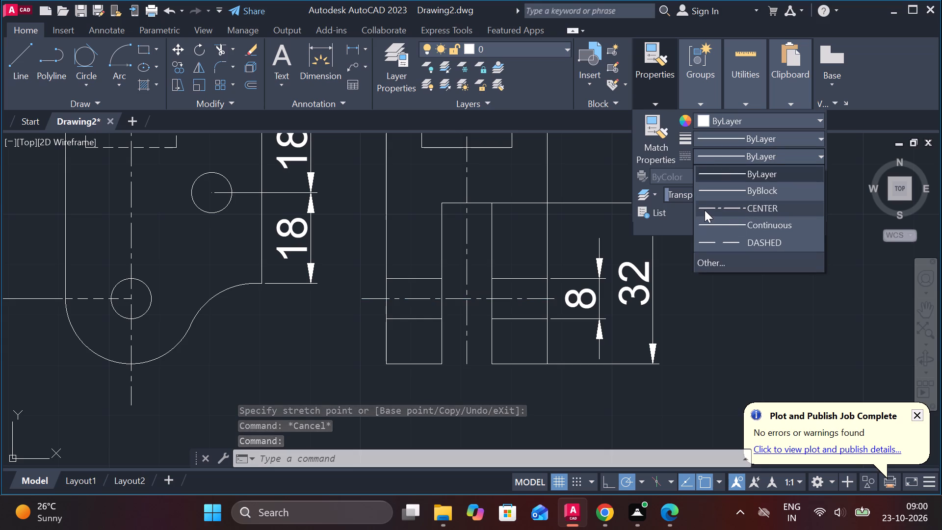
{"action": "left_click", "coordinate": [705, 210]}
{"action": "key", "text": "Escape"}
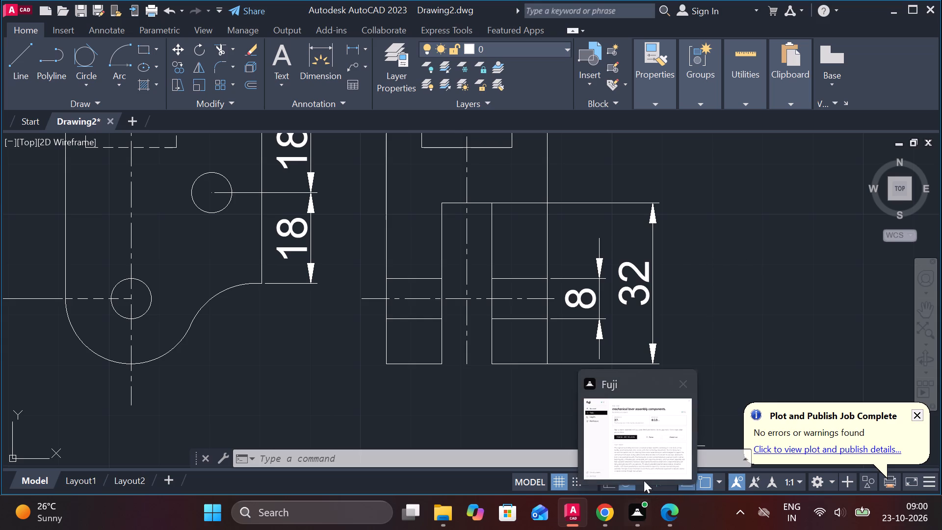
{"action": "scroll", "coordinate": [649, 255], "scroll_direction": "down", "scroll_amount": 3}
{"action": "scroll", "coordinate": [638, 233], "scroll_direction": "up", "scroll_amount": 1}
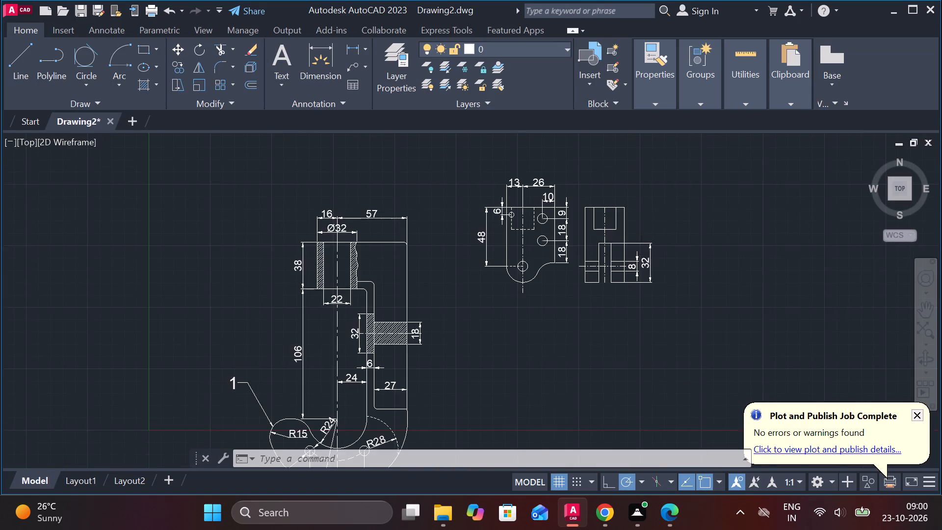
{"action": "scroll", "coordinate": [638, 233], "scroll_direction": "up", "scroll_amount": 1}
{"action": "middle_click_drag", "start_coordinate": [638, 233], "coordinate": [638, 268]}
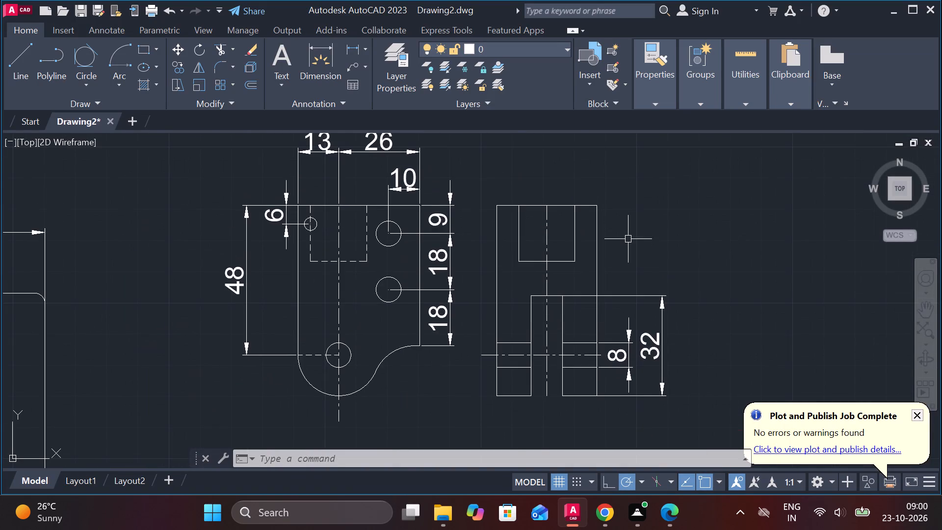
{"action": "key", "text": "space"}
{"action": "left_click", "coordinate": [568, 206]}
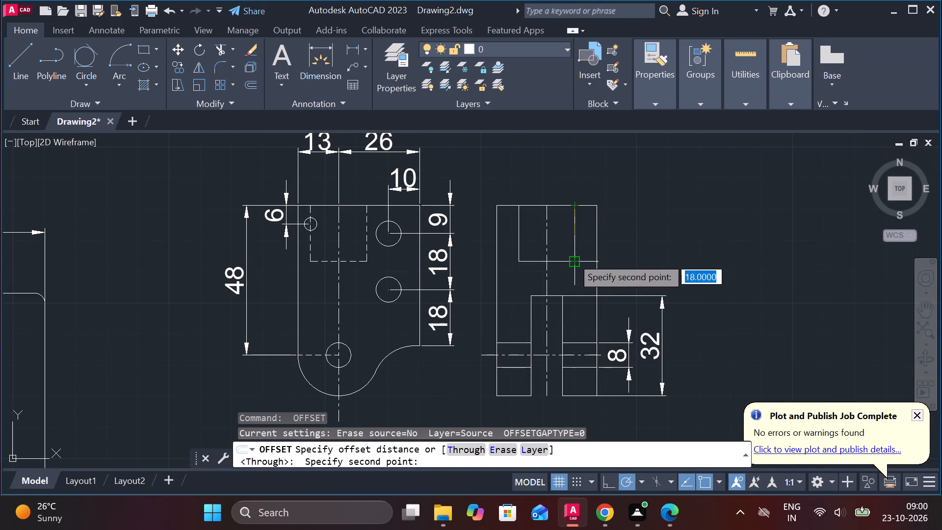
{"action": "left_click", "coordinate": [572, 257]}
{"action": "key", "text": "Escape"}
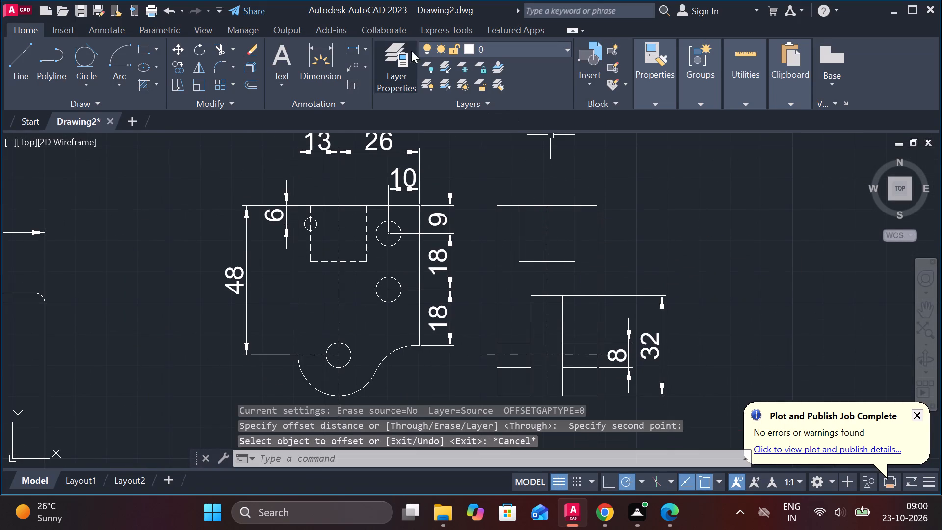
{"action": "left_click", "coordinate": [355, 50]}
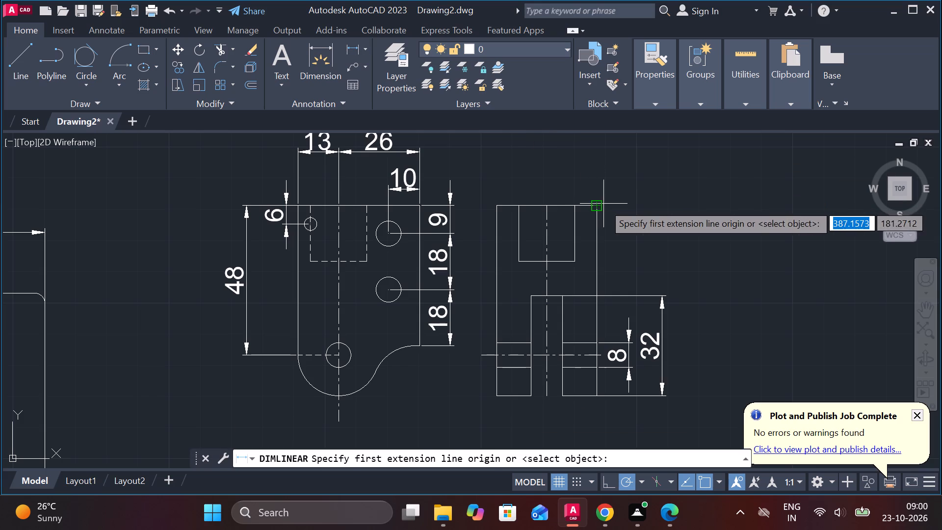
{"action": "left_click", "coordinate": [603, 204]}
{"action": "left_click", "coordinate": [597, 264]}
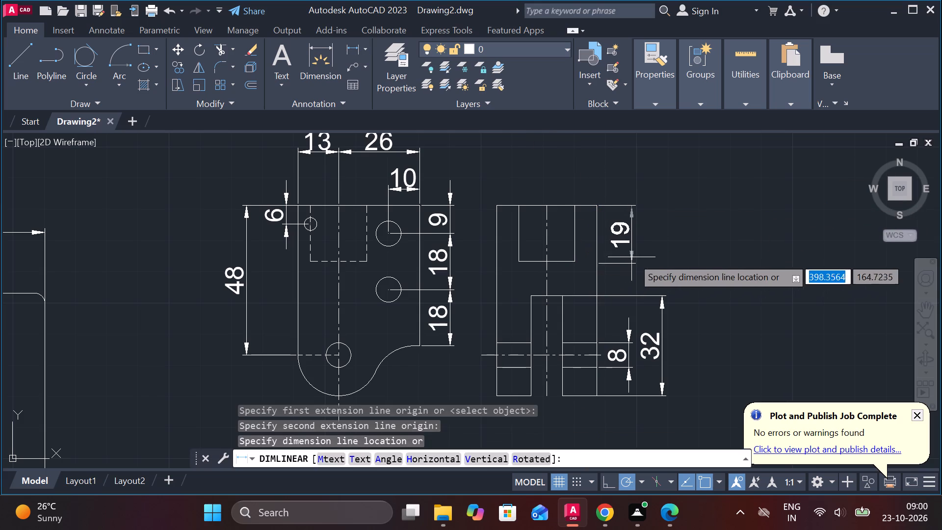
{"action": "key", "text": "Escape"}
Add a vertical linear dimension for the height of the inner rectangle at the top of the slotted view, placed outside the view's outer edge.
{"action": "key", "text": "space"}
{"action": "left_click", "coordinate": [582, 204]}
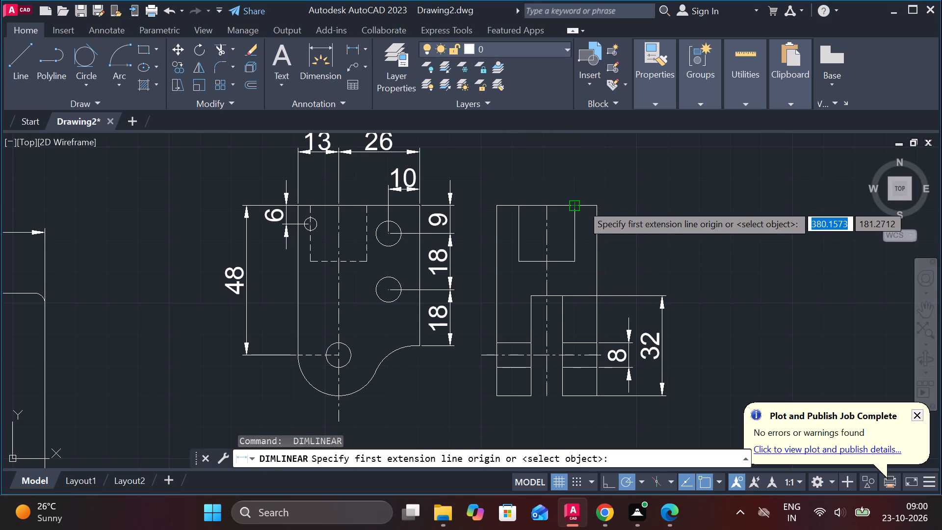
{"action": "left_click", "coordinate": [576, 263]}
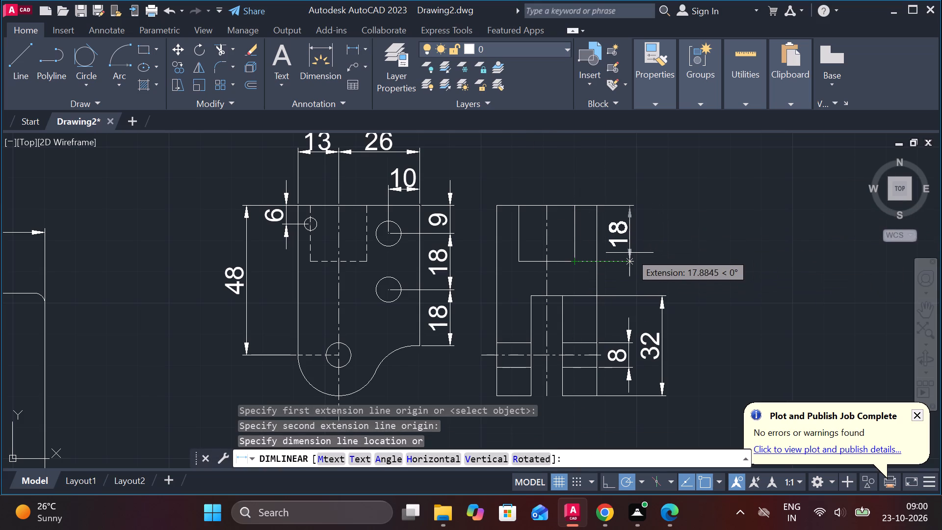
{"action": "left_click", "coordinate": [632, 253]}
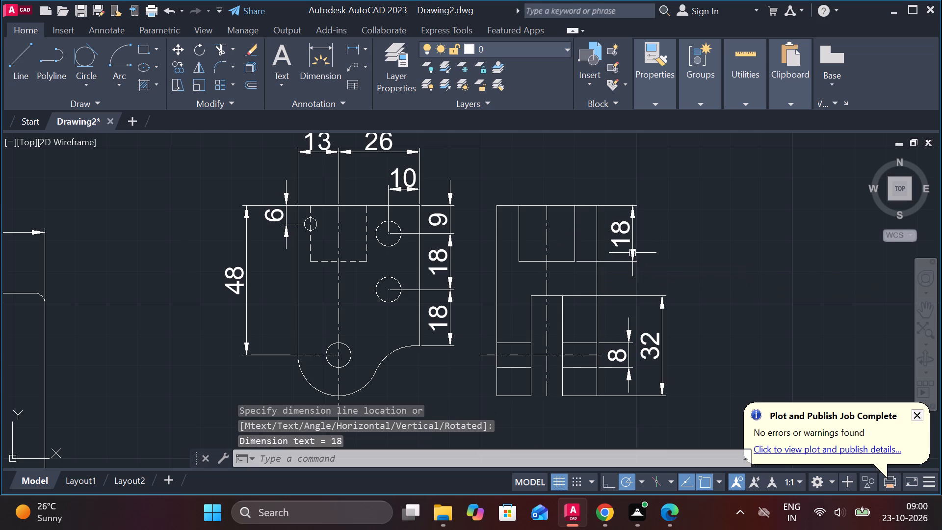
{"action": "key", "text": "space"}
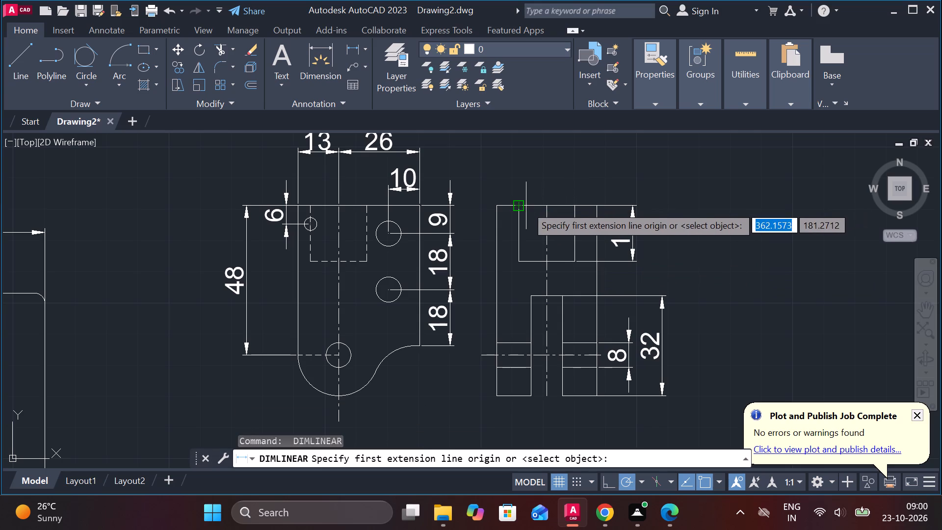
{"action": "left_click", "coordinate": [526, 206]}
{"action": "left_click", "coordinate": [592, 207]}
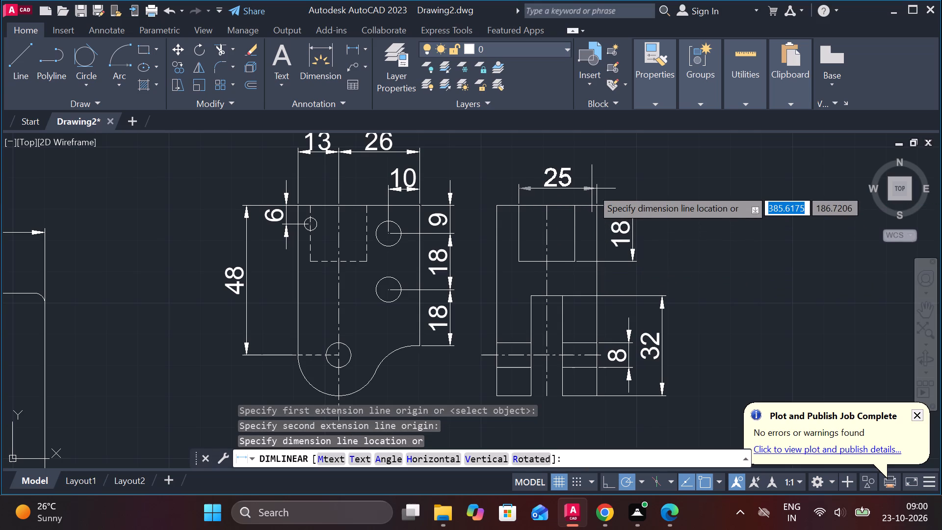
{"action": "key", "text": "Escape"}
Add a horizontal linear dimension above the slotted view for the width of its inner top rectangle.
{"action": "key", "text": "space"}
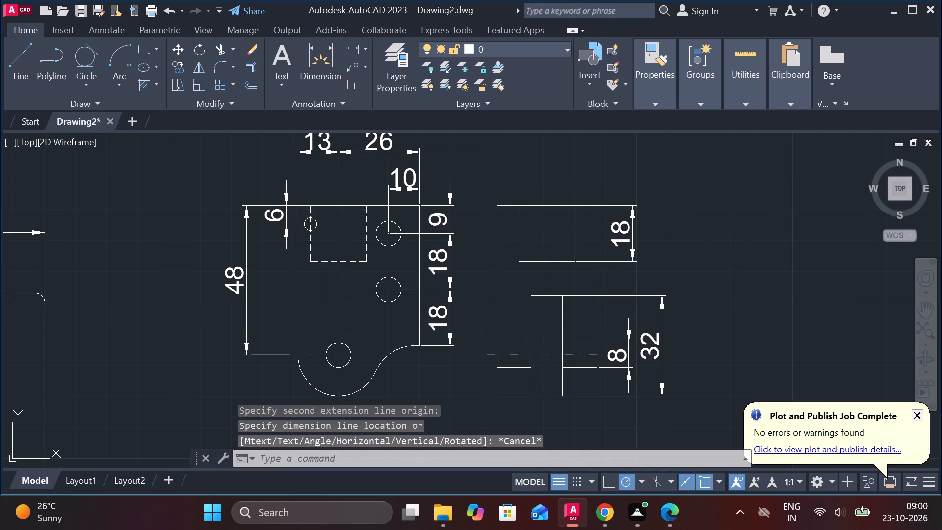
{"action": "left_click", "coordinate": [528, 204]}
{"action": "left_click", "coordinate": [571, 207]}
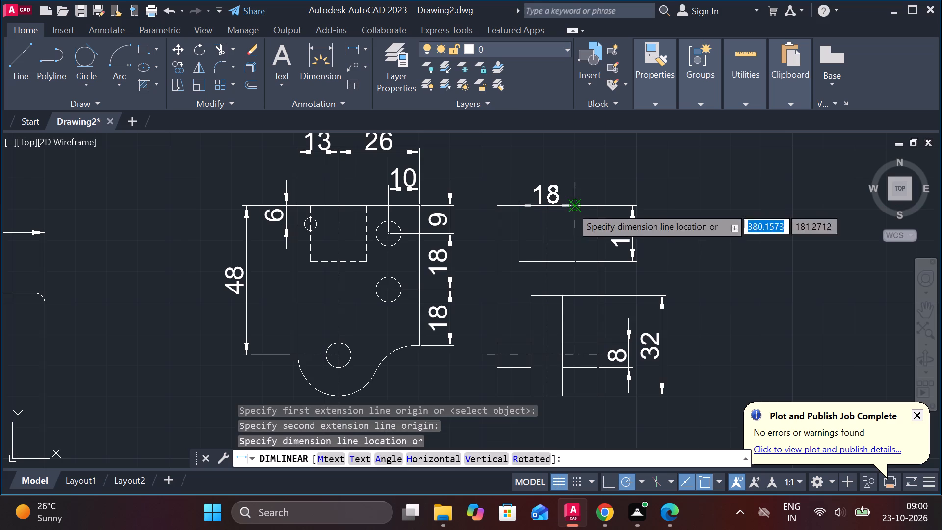
{"action": "left_click", "coordinate": [577, 181]}
Add a horizontal linear dimension for the slotted view's overall width, placed above the inner rectangle's width dimension.
{"action": "key", "text": "space"}
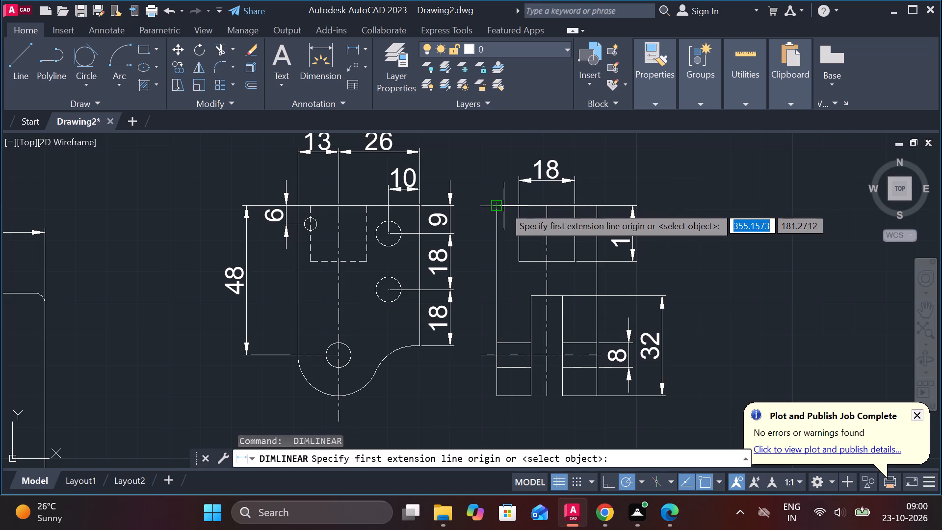
{"action": "left_click", "coordinate": [504, 206]}
{"action": "left_click", "coordinate": [598, 207]}
{"action": "middle_click_drag", "start_coordinate": [596, 151], "coordinate": [588, 226]}
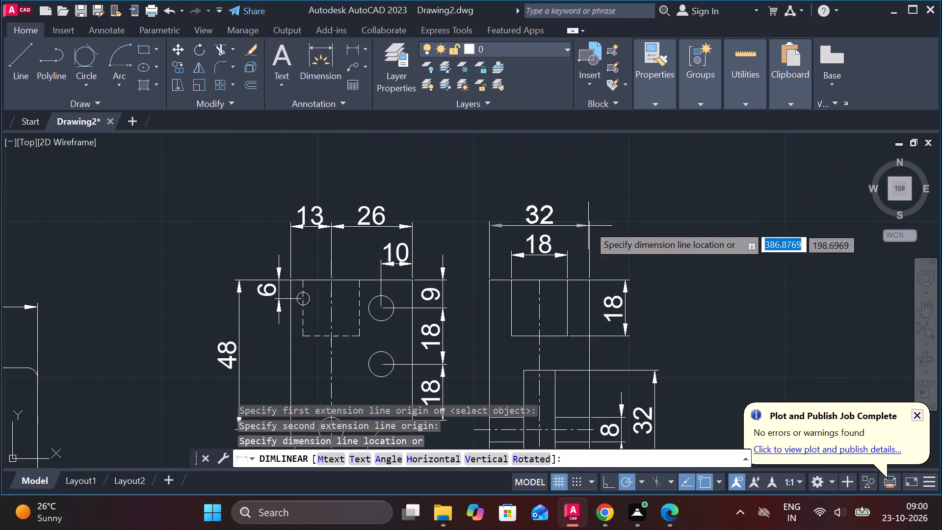
{"action": "left_click", "coordinate": [599, 200]}
Insert a diameter symbol into the text of the inner rectangle's width dimension so it reads Ø18.
{"action": "double_click", "coordinate": [550, 253]}
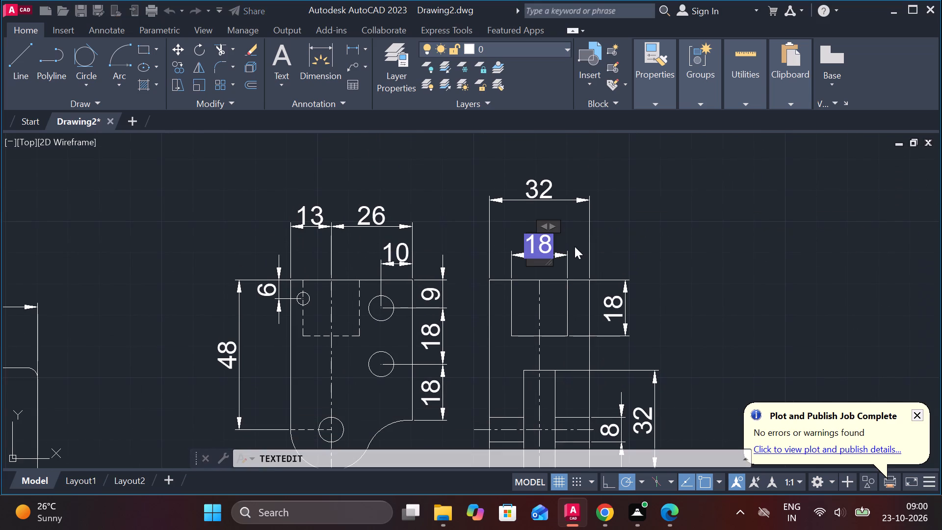
{"action": "left_click", "coordinate": [652, 83]}
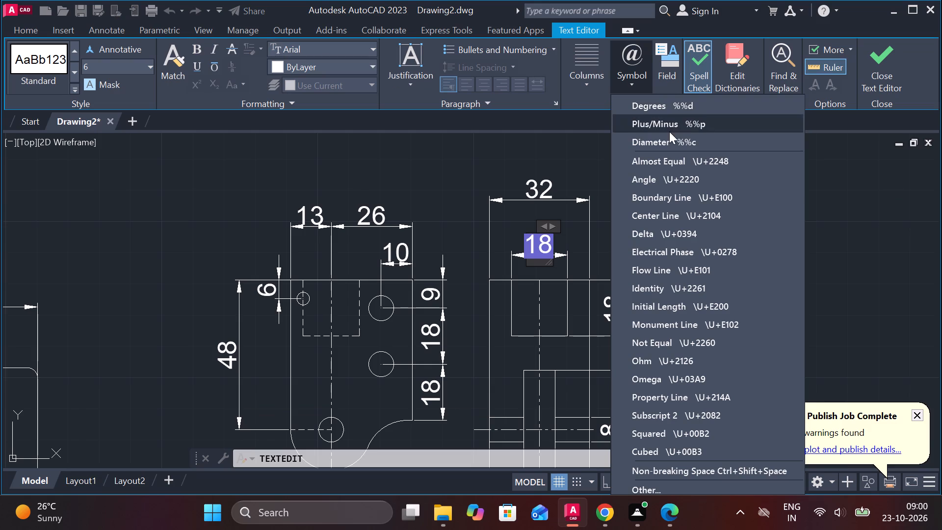
{"action": "left_click", "coordinate": [658, 140]}
{"action": "left_click", "coordinate": [893, 91]}
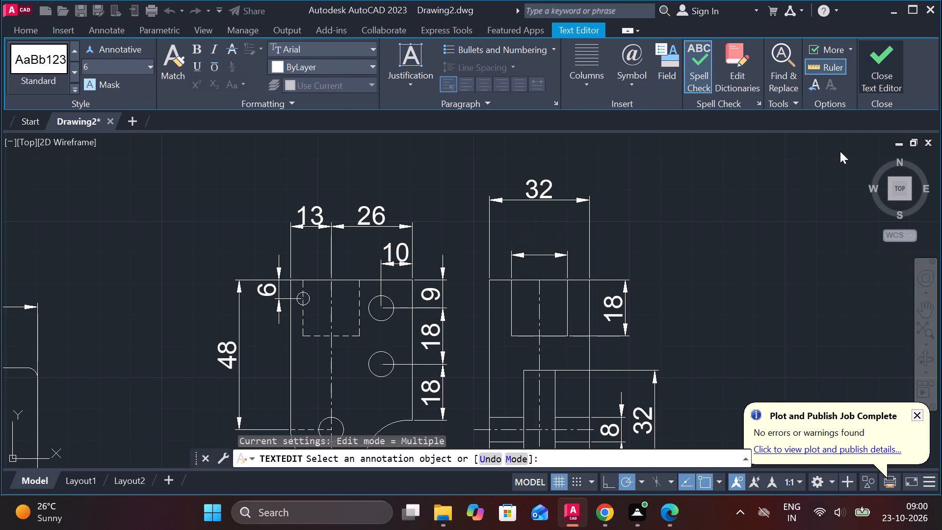
{"action": "scroll", "coordinate": [726, 240], "scroll_direction": "down", "scroll_amount": 1}
{"action": "middle_click_drag", "start_coordinate": [729, 275], "coordinate": [727, 220]}
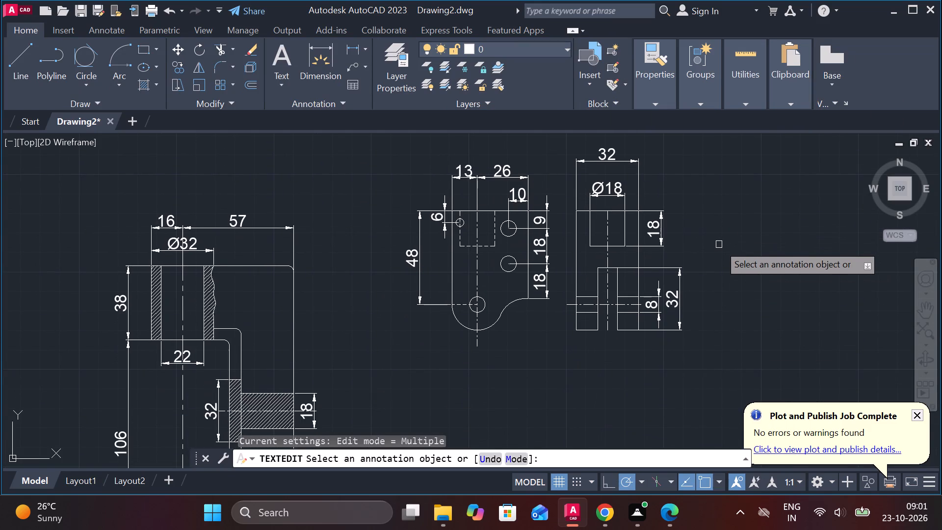
{"action": "key", "text": "Escape"}
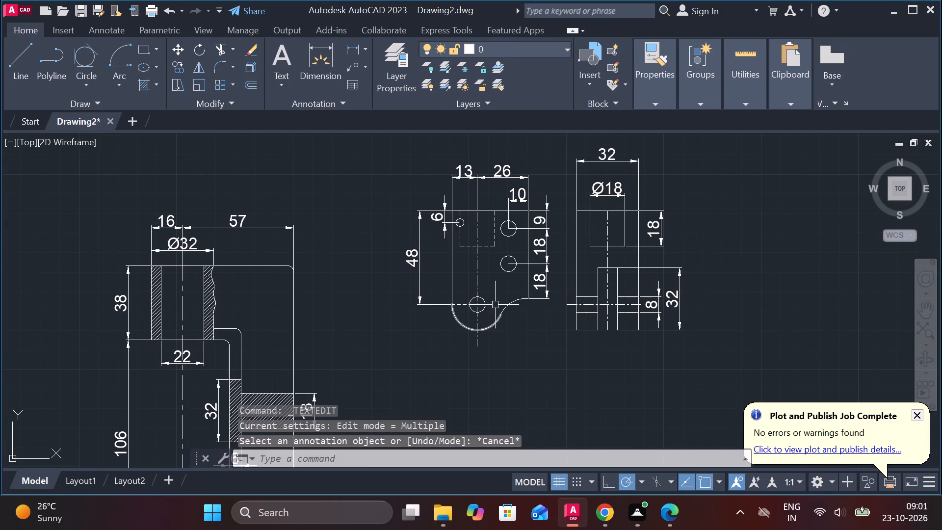
Draw a horizontal line from the bottom of the curved-bottom view's middle hole to that view's left edge.
{"action": "scroll", "coordinate": [513, 284], "scroll_direction": "up", "scroll_amount": 1}
{"action": "key", "text": "l"}
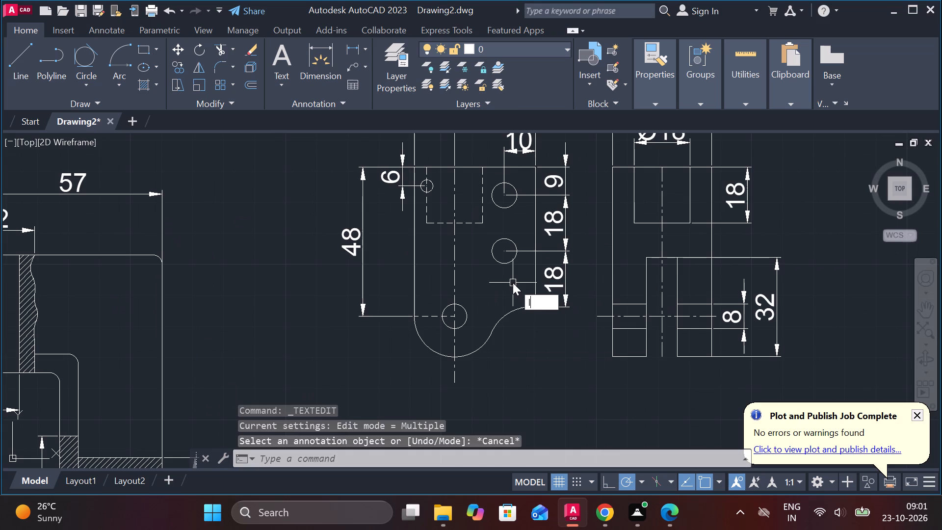
{"action": "key", "text": "Return"}
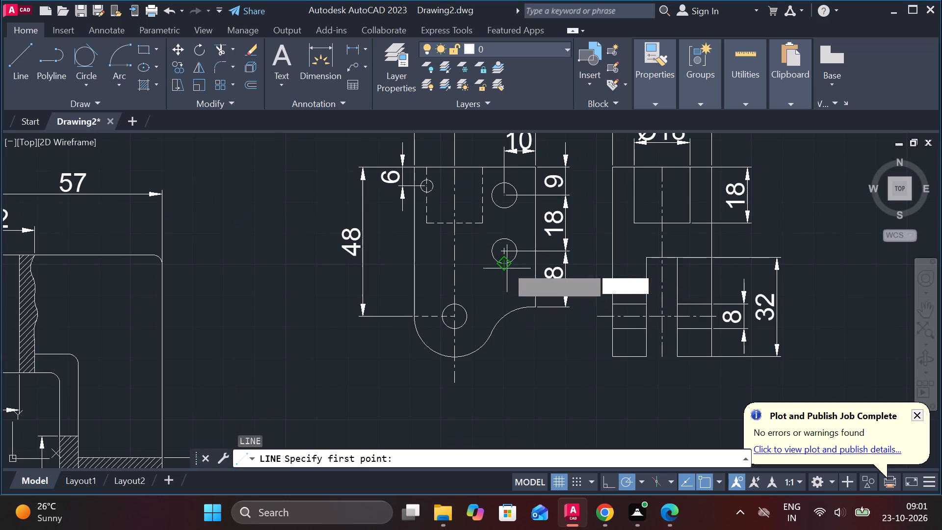
{"action": "left_click", "coordinate": [507, 266]}
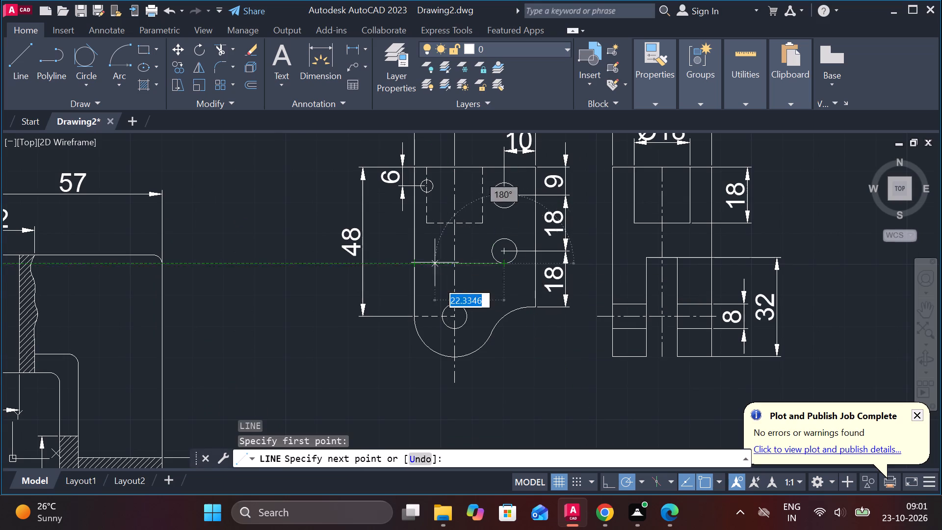
{"action": "left_click", "coordinate": [409, 265]}
{"action": "key", "text": "Escape"}
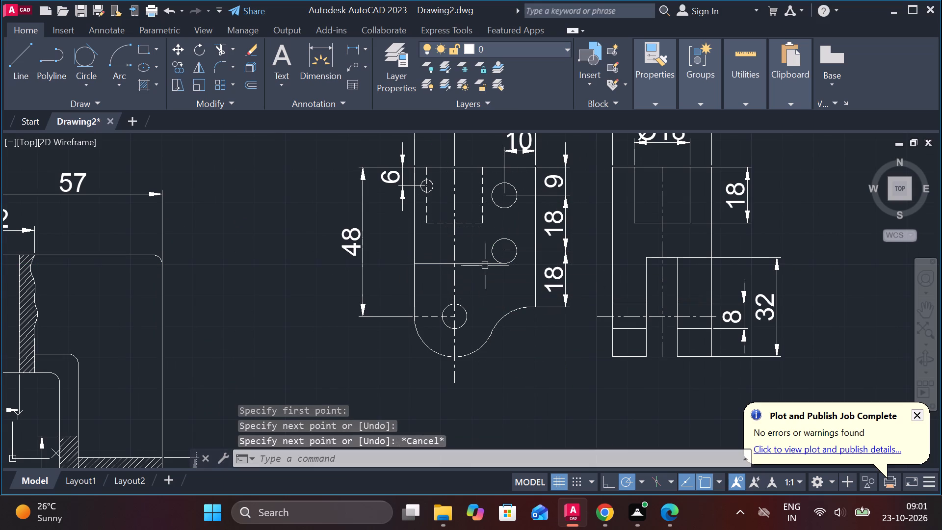
Stretch the new horizontal line's right end to the curved-bottom view's right edge.
{"action": "left_click", "coordinate": [491, 265]}
{"action": "left_click", "coordinate": [502, 265]}
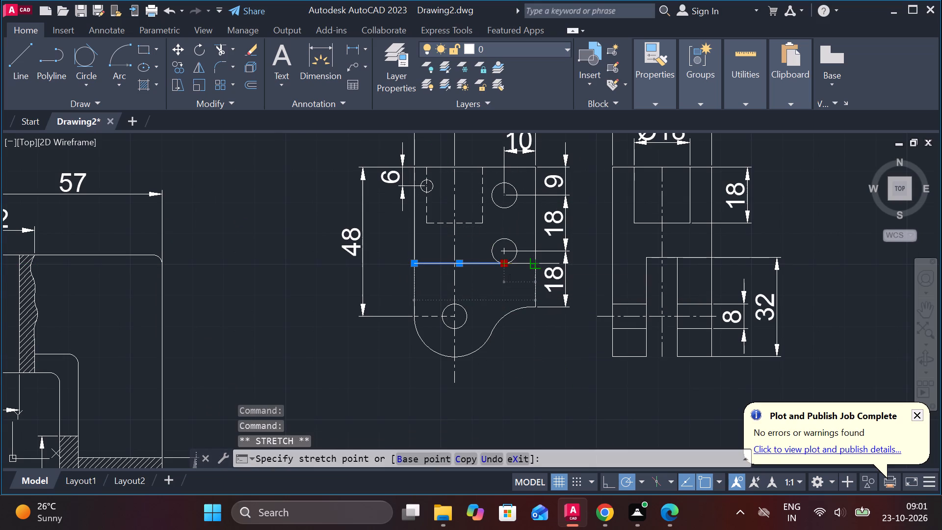
{"action": "left_click", "coordinate": [540, 267]}
{"action": "key", "text": "Escape"}
Change the horizontal line across the curved-bottom view to the DASHED linetype.
{"action": "left_click", "coordinate": [479, 264]}
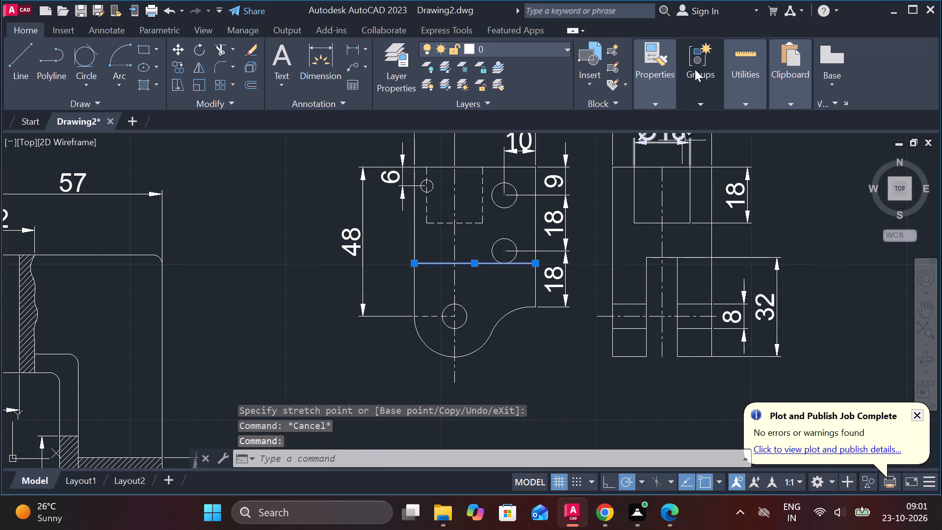
{"action": "left_click", "coordinate": [657, 99]}
{"action": "left_click", "coordinate": [746, 160]}
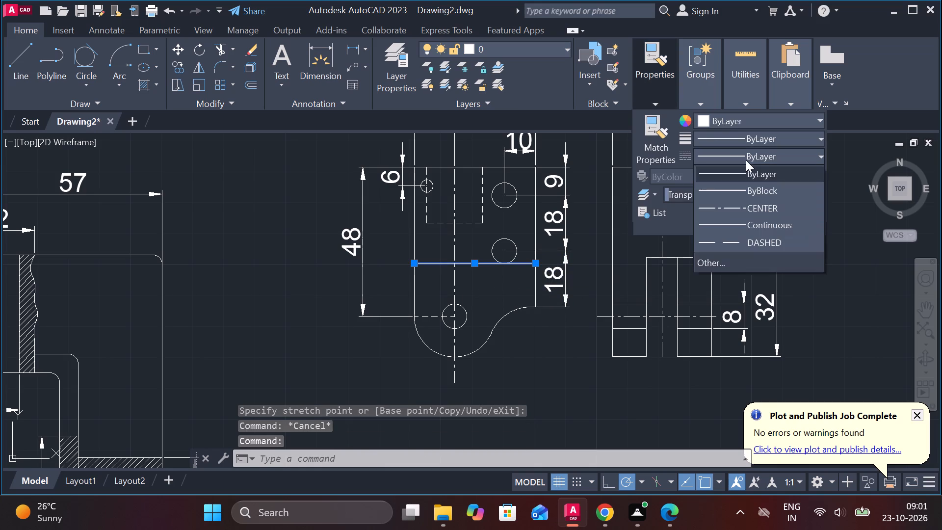
{"action": "left_click", "coordinate": [713, 236]}
{"action": "key", "text": "Escape"}
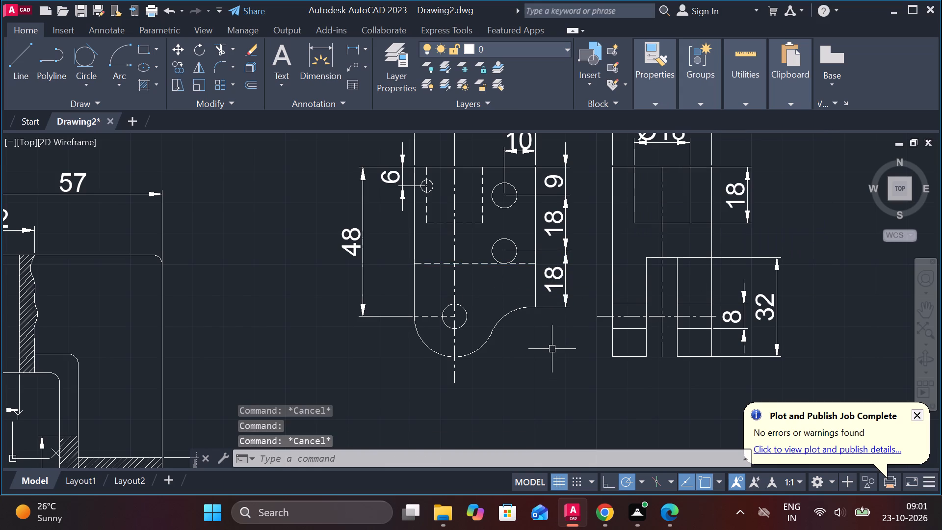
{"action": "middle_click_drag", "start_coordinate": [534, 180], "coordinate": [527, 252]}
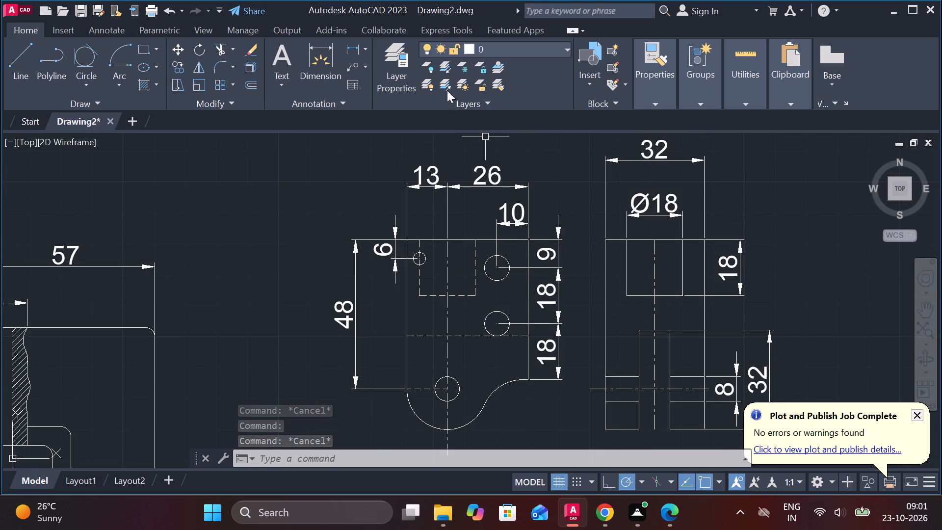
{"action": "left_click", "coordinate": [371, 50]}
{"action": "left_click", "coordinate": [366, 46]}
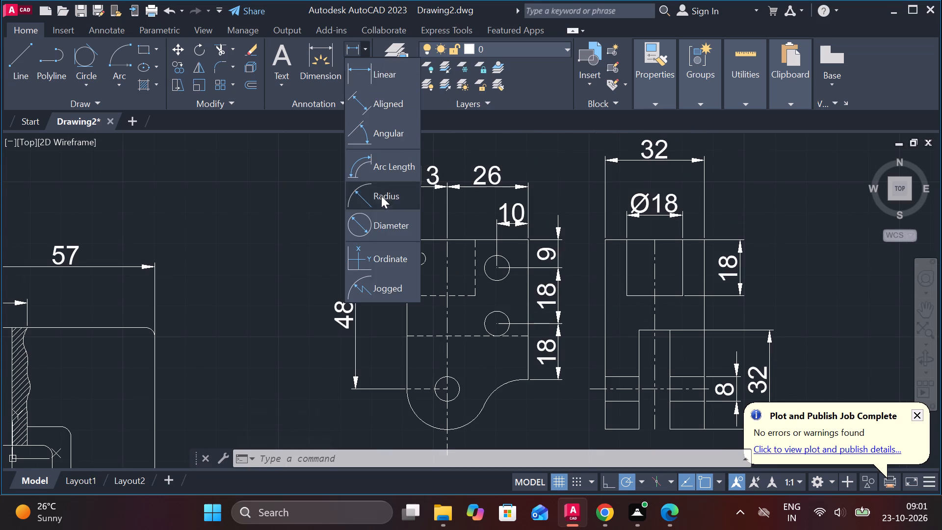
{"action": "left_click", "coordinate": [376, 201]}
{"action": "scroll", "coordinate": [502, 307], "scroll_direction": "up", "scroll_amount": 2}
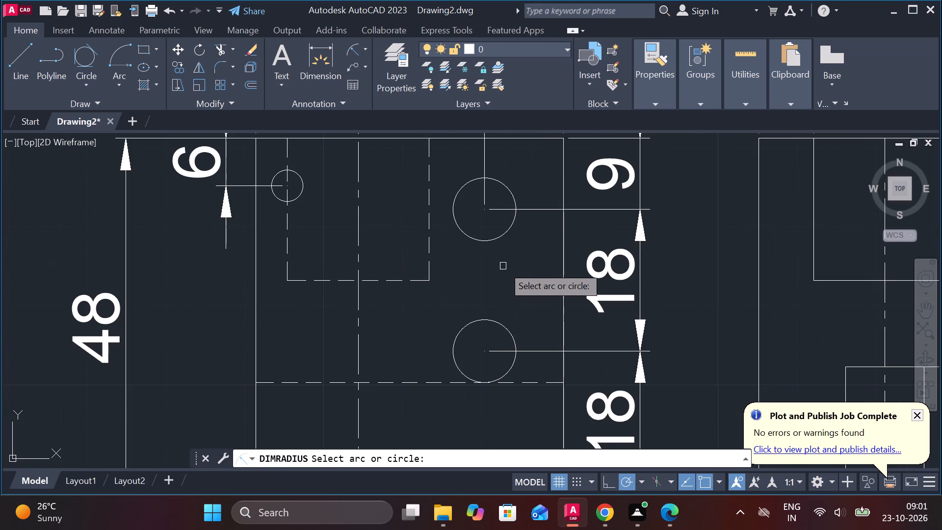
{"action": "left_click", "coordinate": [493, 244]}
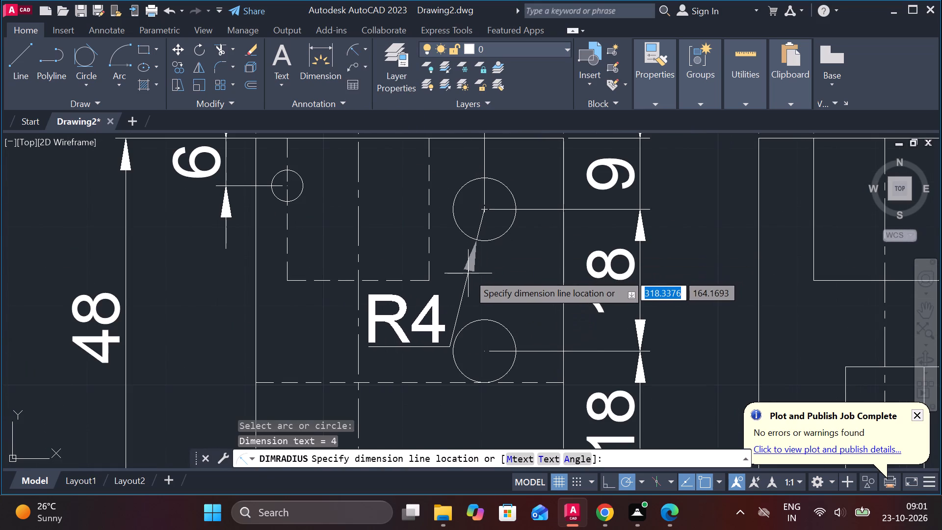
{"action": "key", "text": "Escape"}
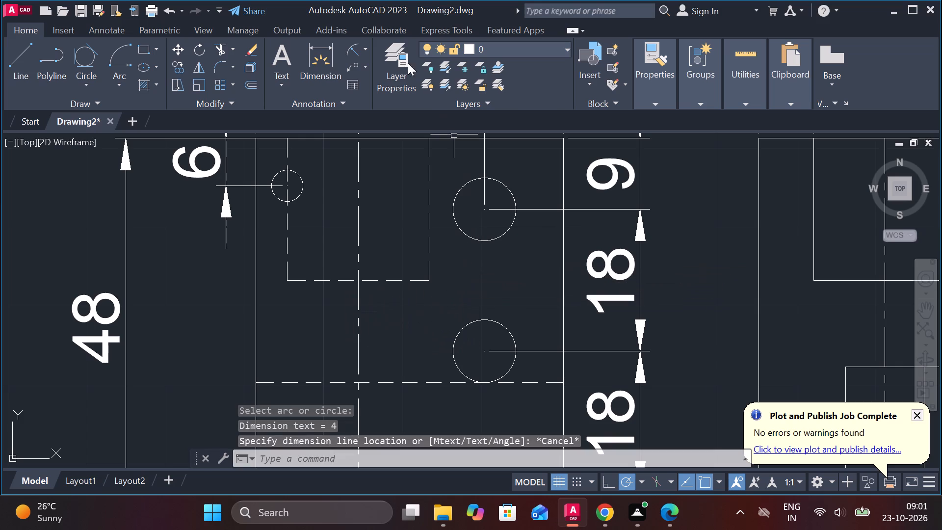
Add a diameter dimension to the curved-bottom view's upper right hole, placing its text above the view's top edge.
{"action": "left_click", "coordinate": [360, 48]}
{"action": "left_click", "coordinate": [366, 45]}
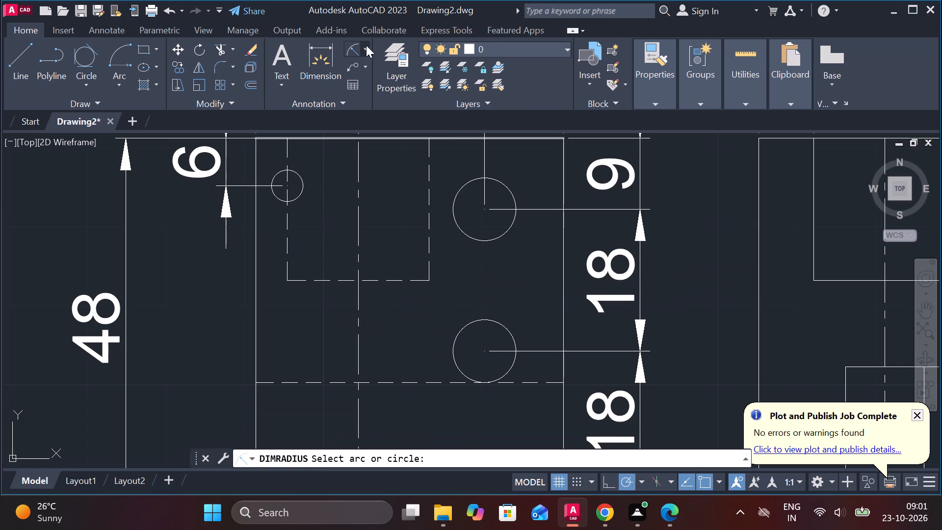
{"action": "left_click", "coordinate": [372, 223]}
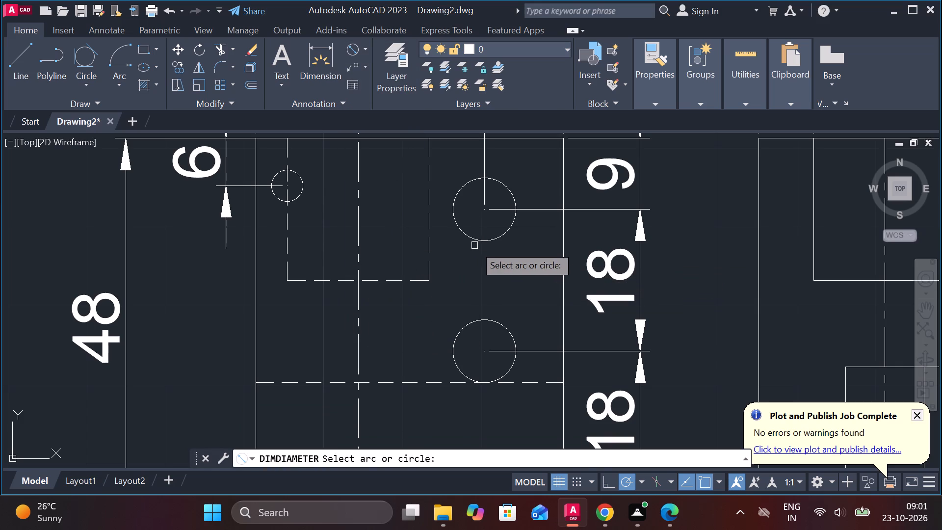
{"action": "left_click", "coordinate": [483, 244]}
{"action": "middle_click_drag", "start_coordinate": [464, 192], "coordinate": [475, 344]}
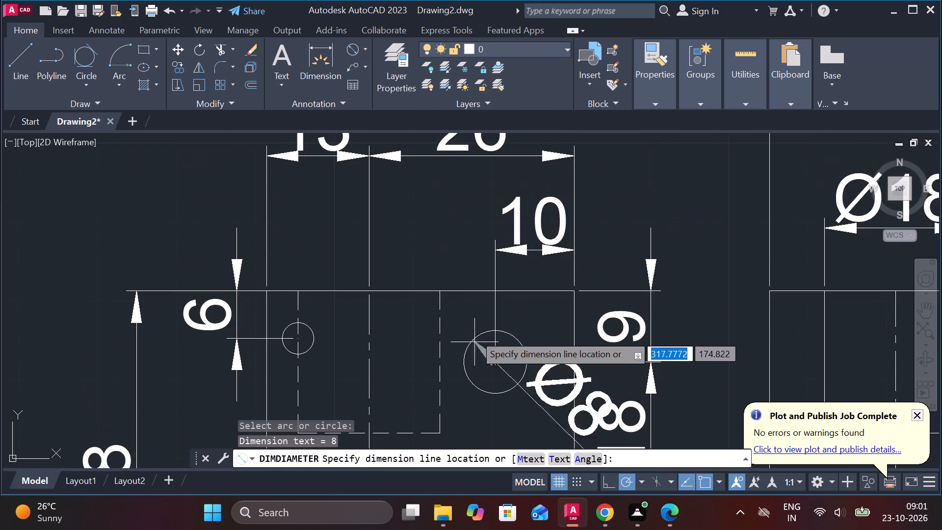
{"action": "left_click", "coordinate": [466, 233]}
Add a diameter dimension to the curved-bottom view's small upper left hole, placing its text above and left of the view.
{"action": "scroll", "coordinate": [478, 251], "scroll_direction": "down", "scroll_amount": 1}
{"action": "middle_click_drag", "start_coordinate": [480, 315], "coordinate": [485, 223]}
{"action": "scroll", "coordinate": [480, 315], "scroll_direction": "down", "scroll_amount": 1}
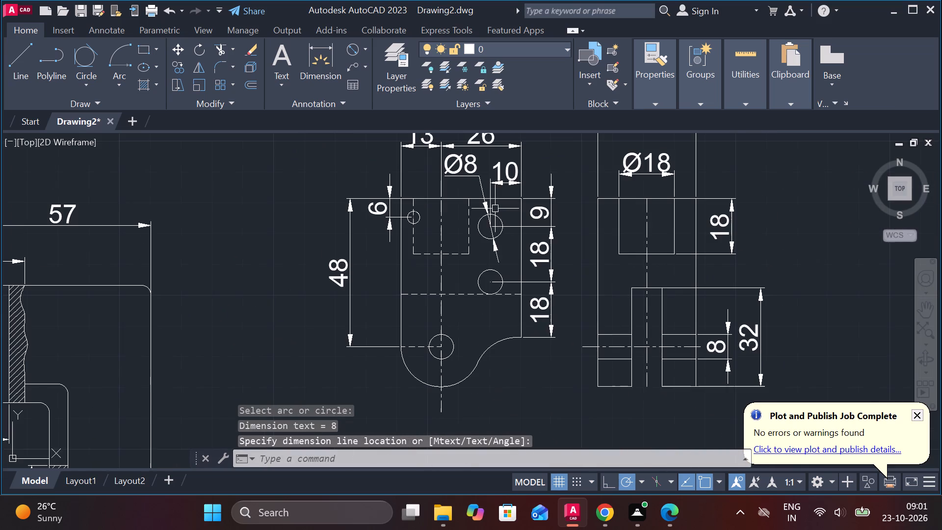
{"action": "middle_click_drag", "start_coordinate": [544, 338], "coordinate": [523, 293]}
{"action": "middle_click_drag", "start_coordinate": [455, 282], "coordinate": [475, 333]}
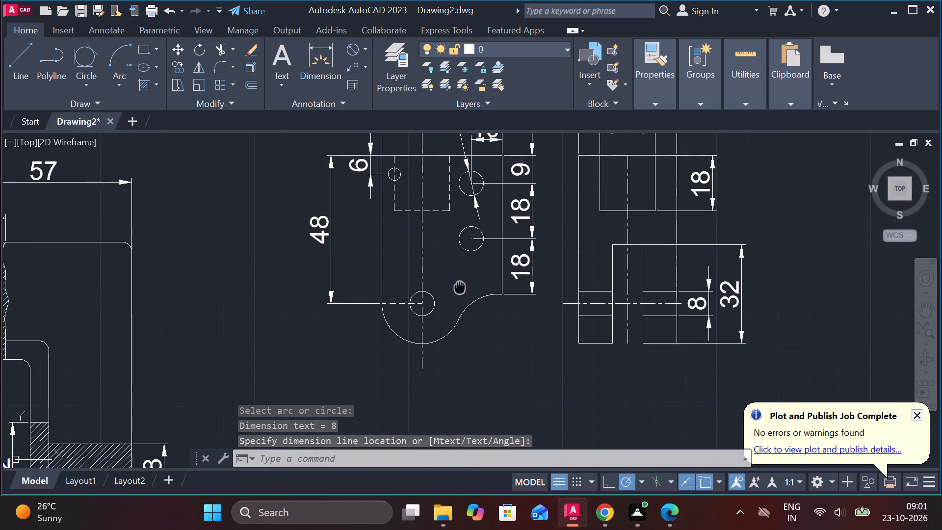
{"action": "middle_click_drag", "start_coordinate": [475, 333], "coordinate": [491, 391]}
{"action": "scroll", "coordinate": [458, 283], "scroll_direction": "up", "scroll_amount": 3}
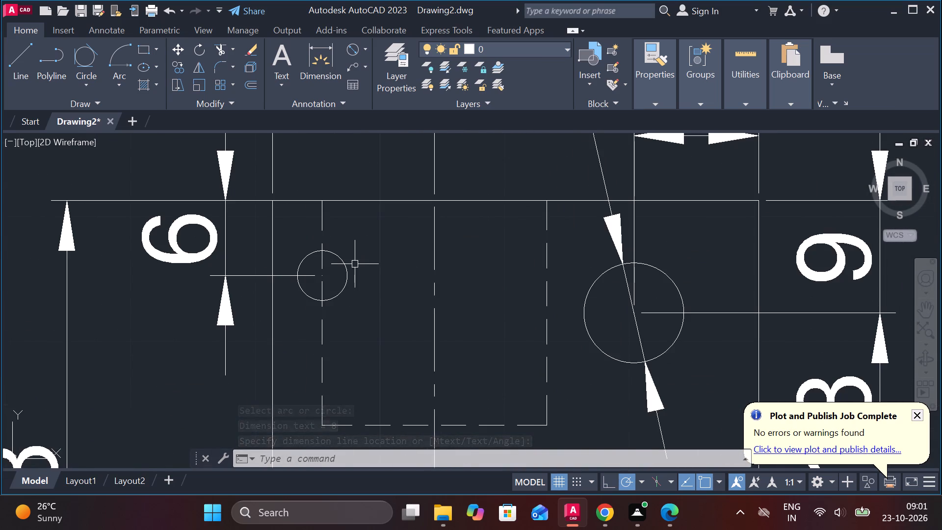
{"action": "key", "text": "space"}
{"action": "left_click", "coordinate": [345, 264]}
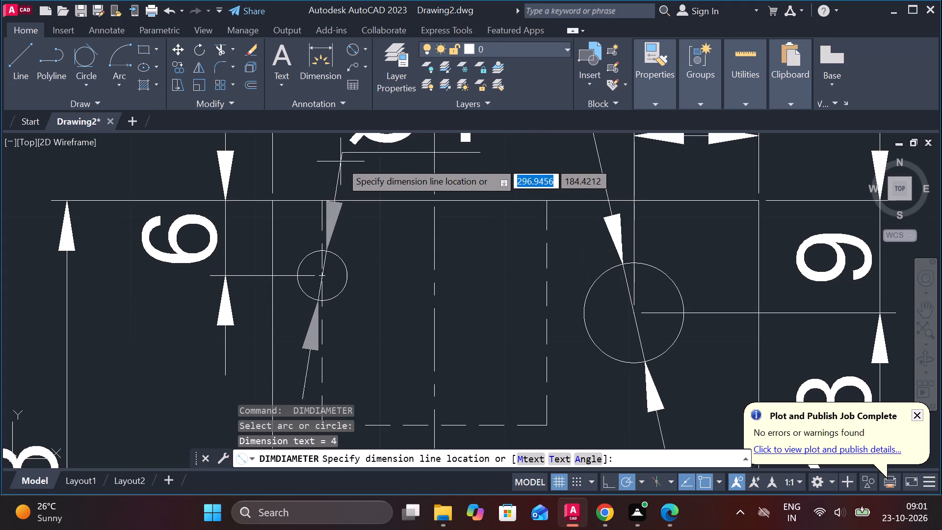
{"action": "middle_click_drag", "start_coordinate": [334, 161], "coordinate": [340, 261]}
{"action": "scroll", "coordinate": [340, 261], "scroll_direction": "down", "scroll_amount": 1}
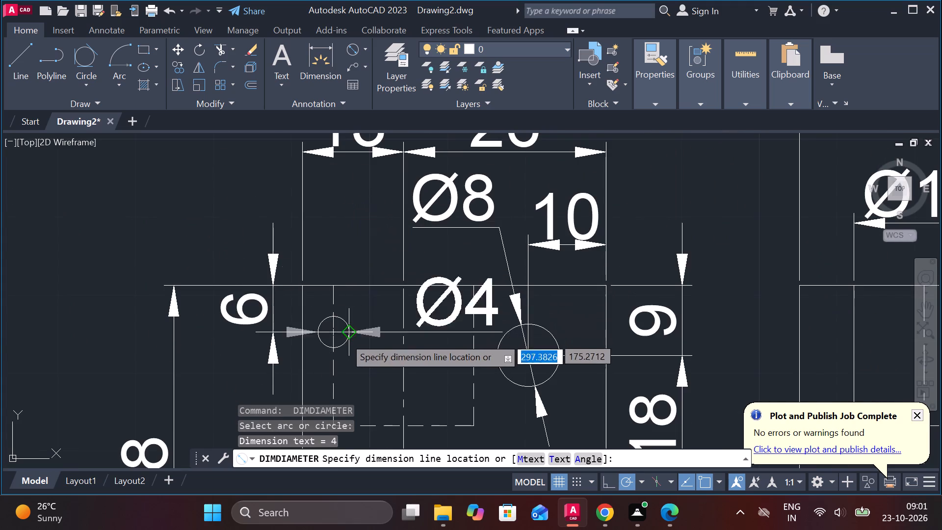
{"action": "middle_click_drag", "start_coordinate": [341, 329], "coordinate": [488, 345]}
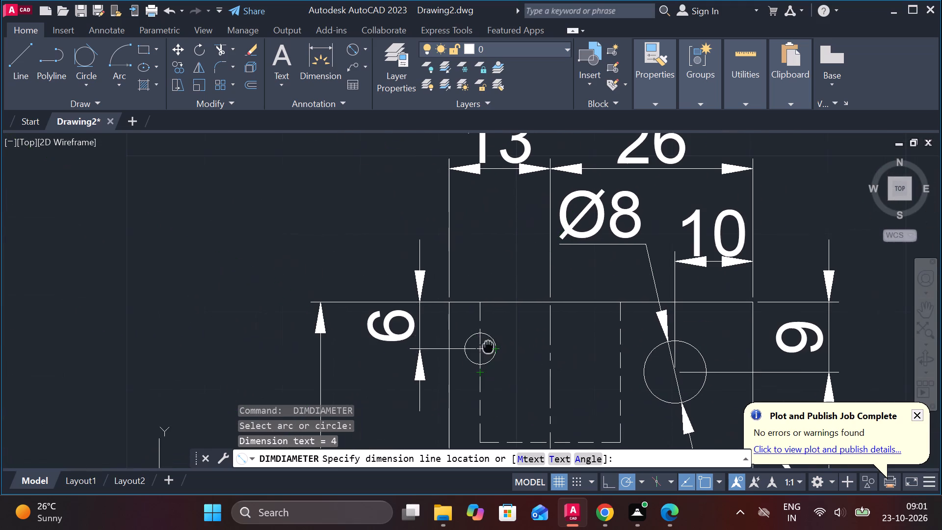
{"action": "left_click", "coordinate": [414, 206]}
Add a radius dimension to the concave arc at the lower right of the curved-bottom view.
{"action": "scroll", "coordinate": [413, 257], "scroll_direction": "down", "scroll_amount": 2}
{"action": "middle_click_drag", "start_coordinate": [416, 294], "coordinate": [389, 212]}
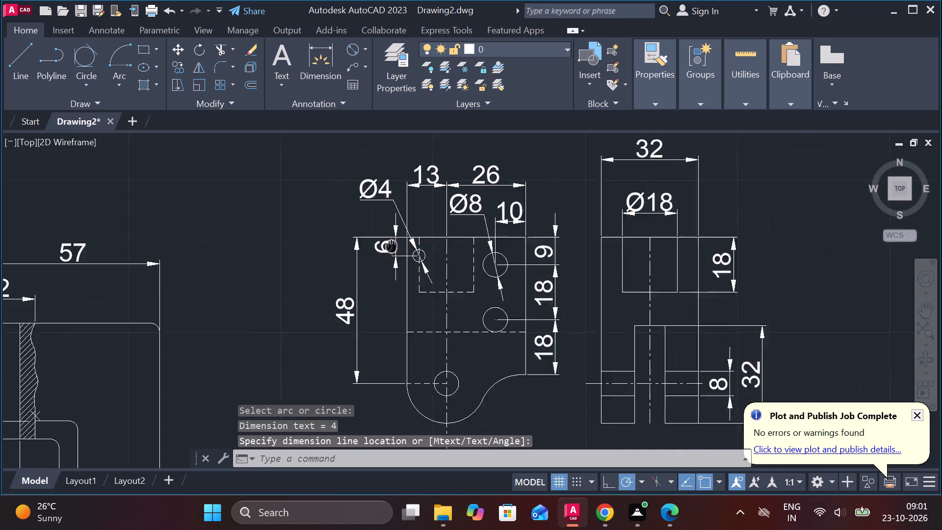
{"action": "middle_click_drag", "start_coordinate": [389, 212], "coordinate": [389, 195]}
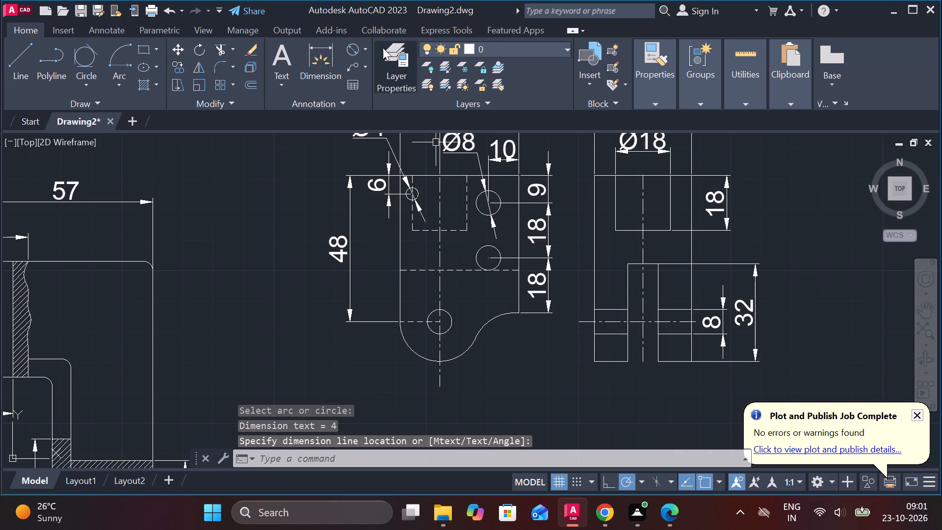
{"action": "left_click", "coordinate": [367, 48]}
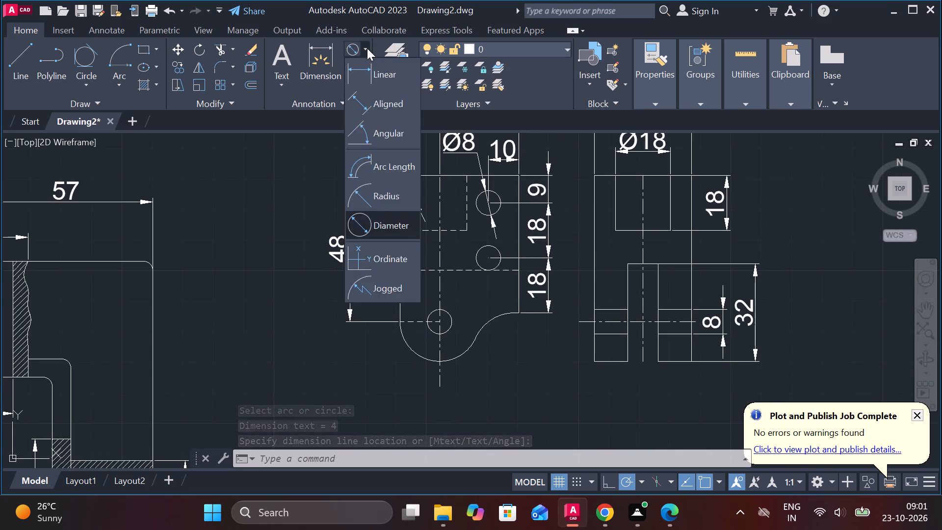
{"action": "left_click", "coordinate": [367, 190]}
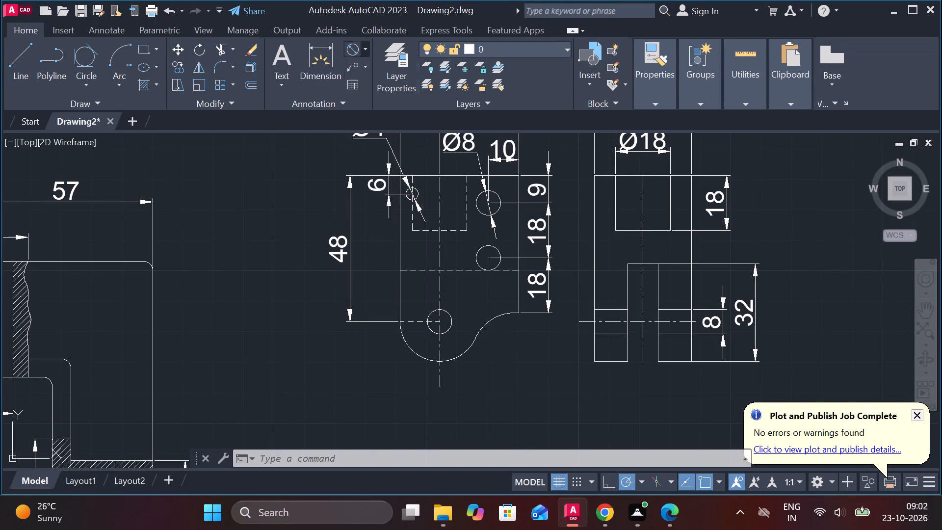
{"action": "left_click", "coordinate": [488, 318]}
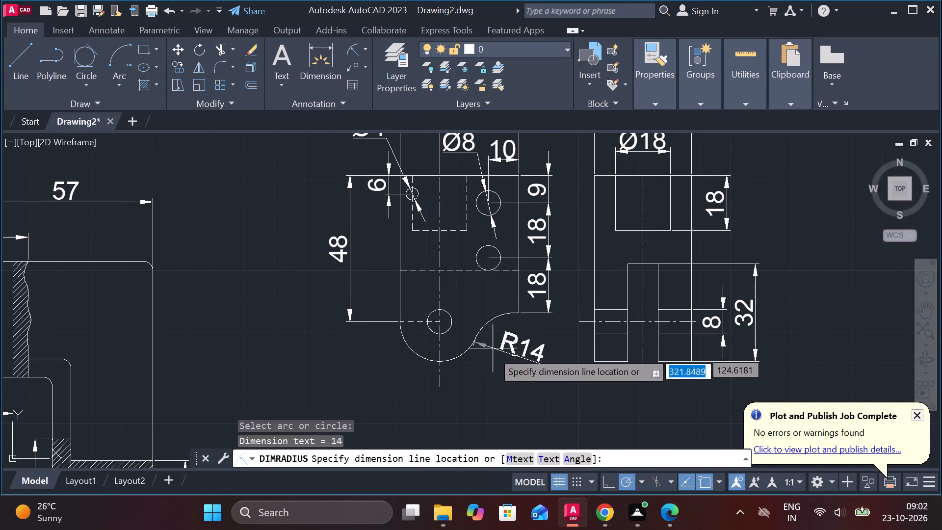
{"action": "left_click", "coordinate": [497, 326]}
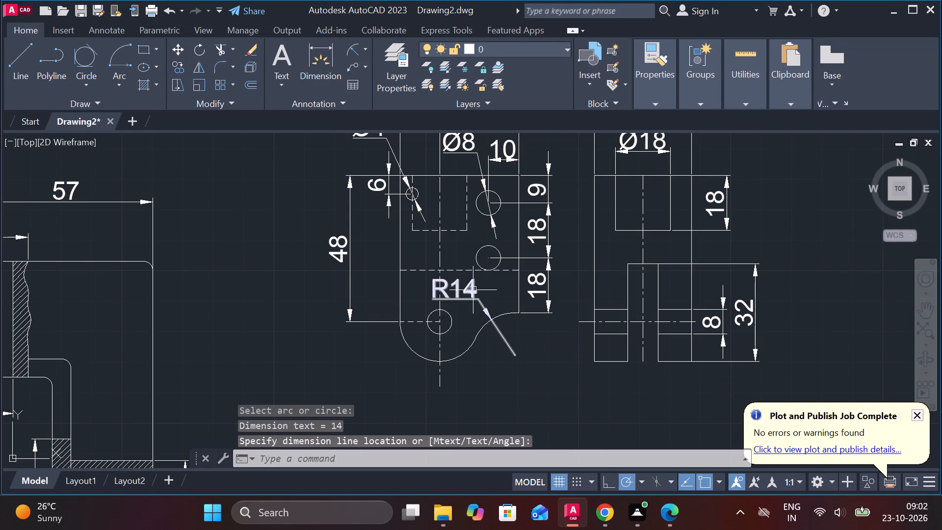
Move the concave arc's radius dimension text outside the curved-bottom view, to the lower right of the arc.
{"action": "left_click", "coordinate": [472, 289]}
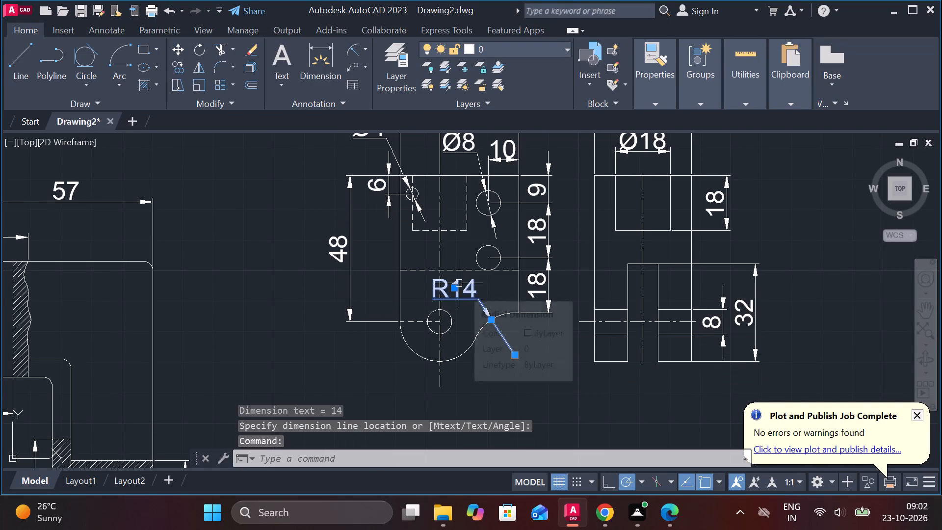
{"action": "left_click", "coordinate": [452, 291]}
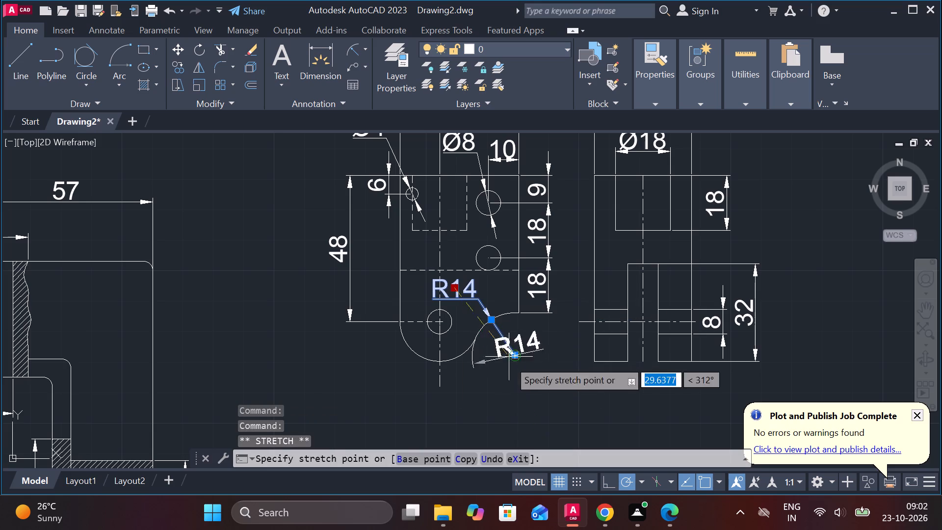
{"action": "left_click", "coordinate": [503, 345]}
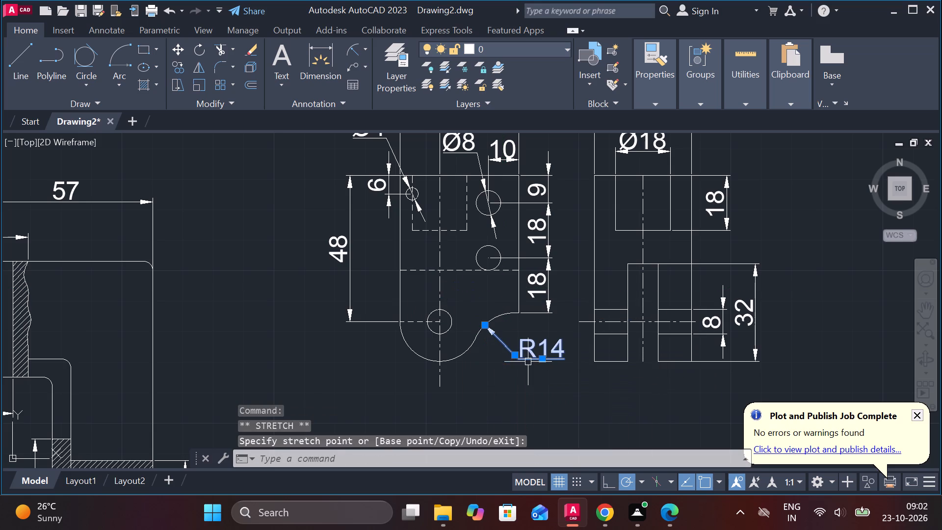
{"action": "key", "text": "Escape"}
Add a radius dimension to the large bottom arc of the curved-bottom view, with its text at the lower left outside the outline.
{"action": "middle_click_drag", "start_coordinate": [555, 388], "coordinate": [506, 321]}
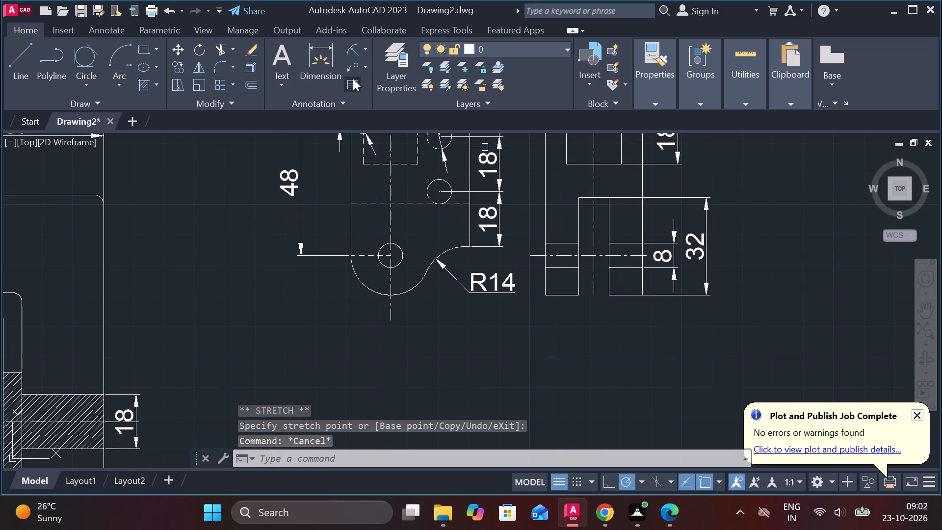
{"action": "left_click", "coordinate": [351, 52]}
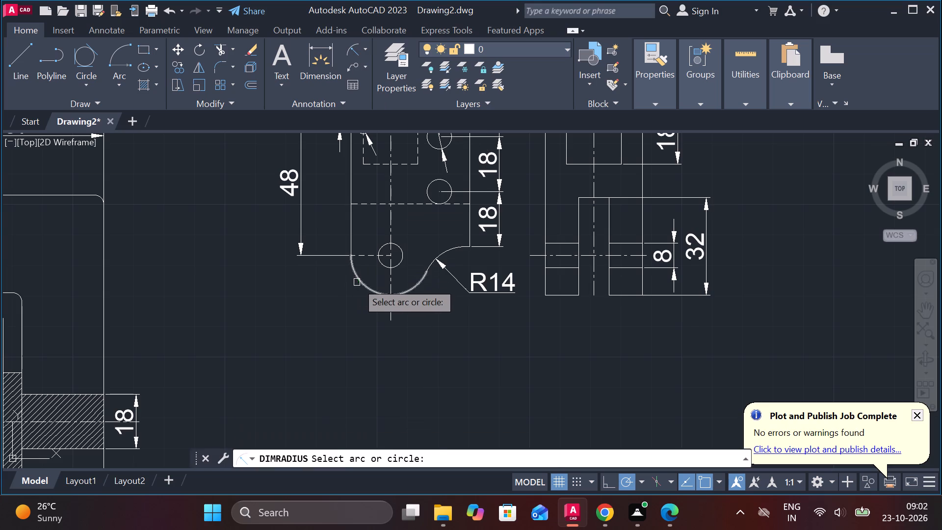
{"action": "left_click", "coordinate": [357, 282]}
{"action": "left_click", "coordinate": [357, 282]}
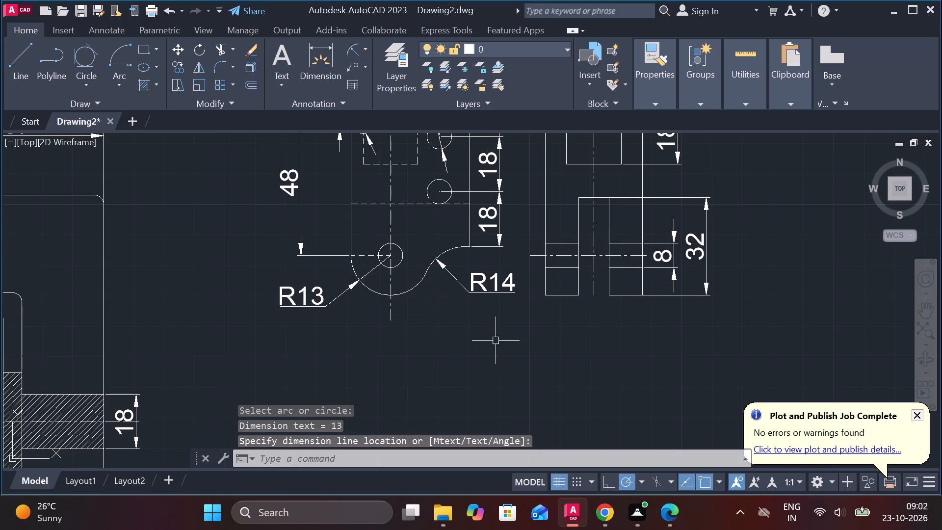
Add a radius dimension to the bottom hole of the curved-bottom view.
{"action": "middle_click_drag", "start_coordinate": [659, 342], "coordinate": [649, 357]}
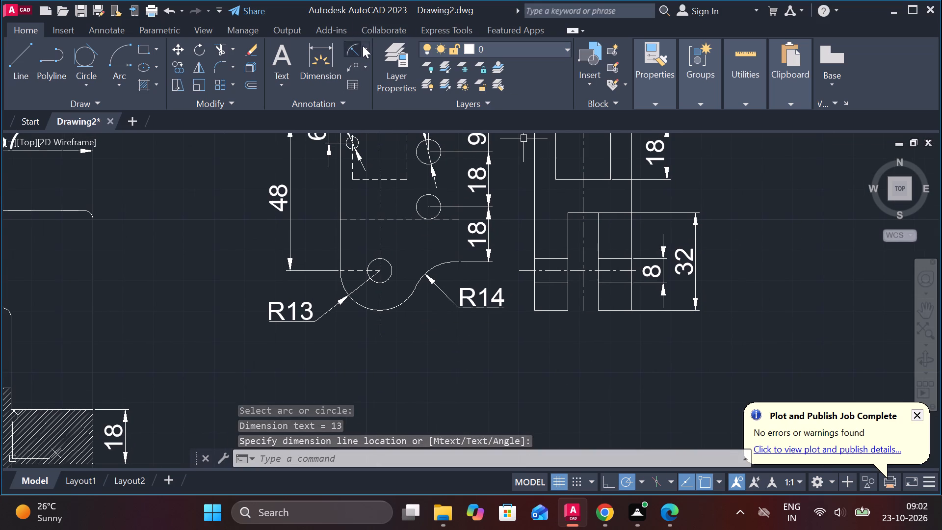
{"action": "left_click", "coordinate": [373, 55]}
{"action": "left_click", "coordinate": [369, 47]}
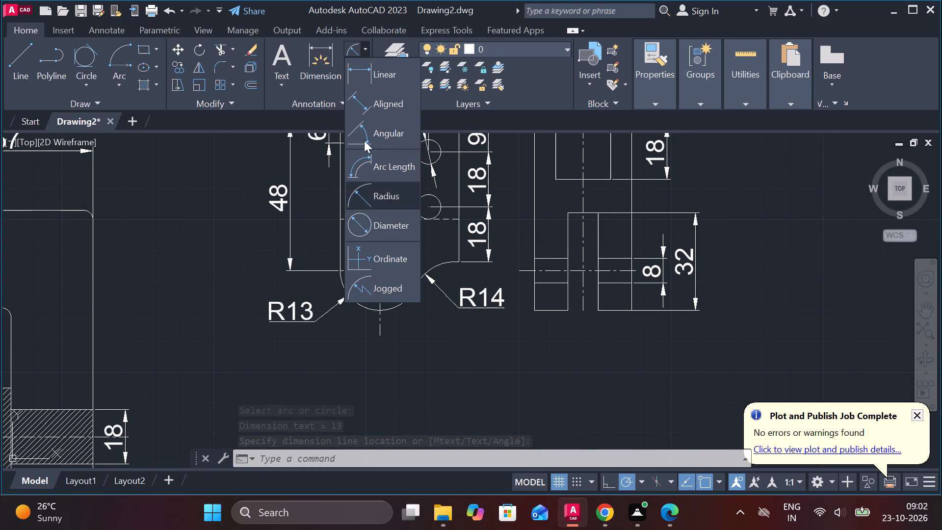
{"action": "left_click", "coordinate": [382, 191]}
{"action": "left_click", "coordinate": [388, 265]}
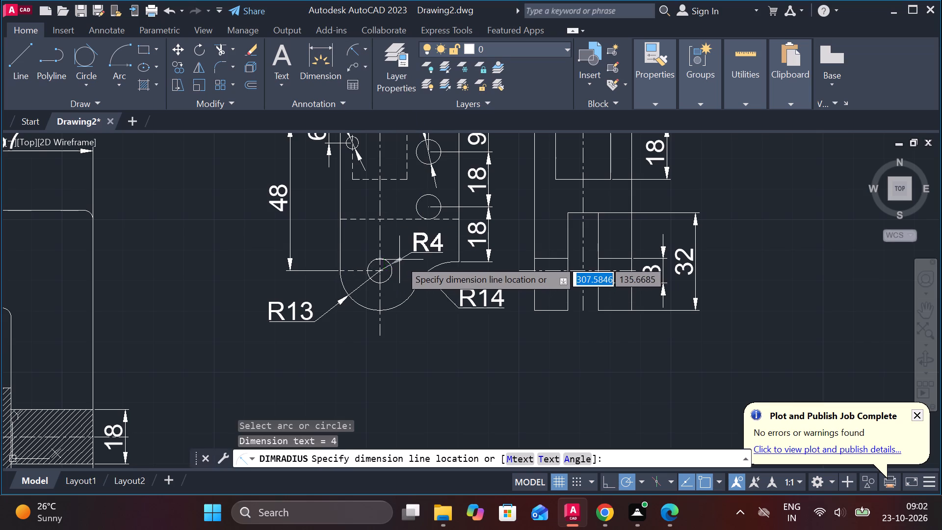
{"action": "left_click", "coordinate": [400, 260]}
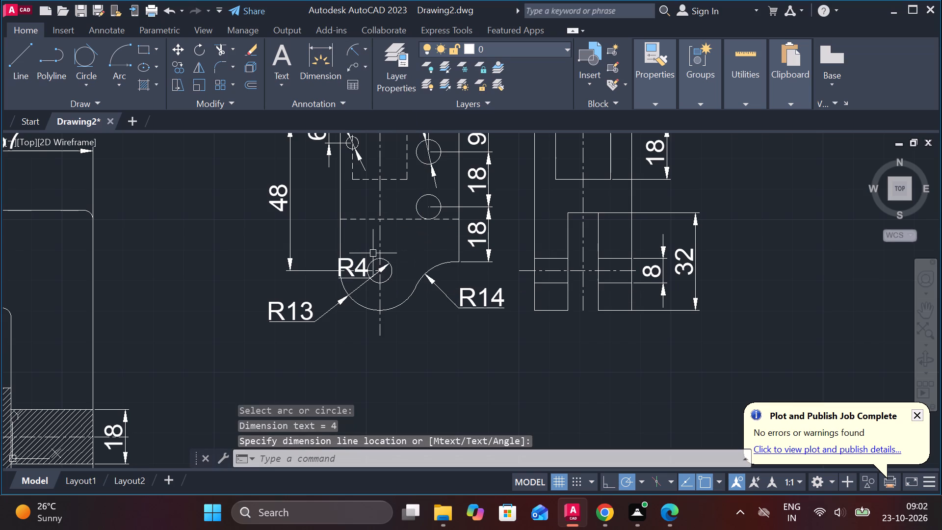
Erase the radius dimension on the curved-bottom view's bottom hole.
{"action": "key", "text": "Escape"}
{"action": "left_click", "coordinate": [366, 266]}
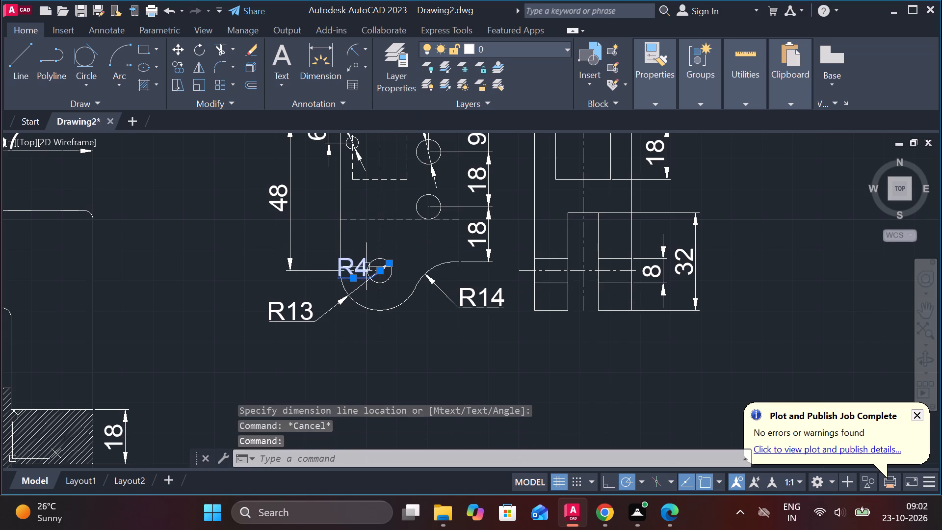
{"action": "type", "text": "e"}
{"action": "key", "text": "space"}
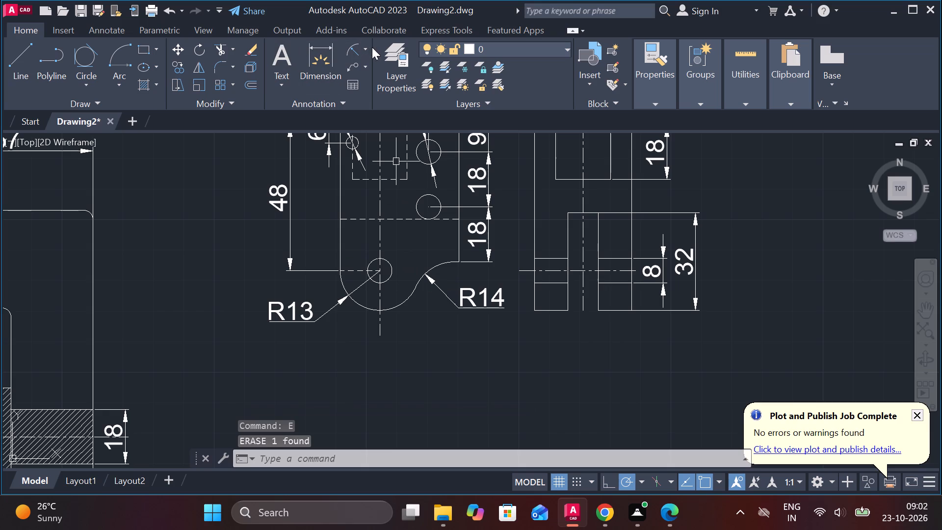
Add a diameter dimension to the curved-bottom view's bottom hole, placing its text above and right of the hole.
{"action": "left_click", "coordinate": [372, 47]}
{"action": "left_click", "coordinate": [370, 46]}
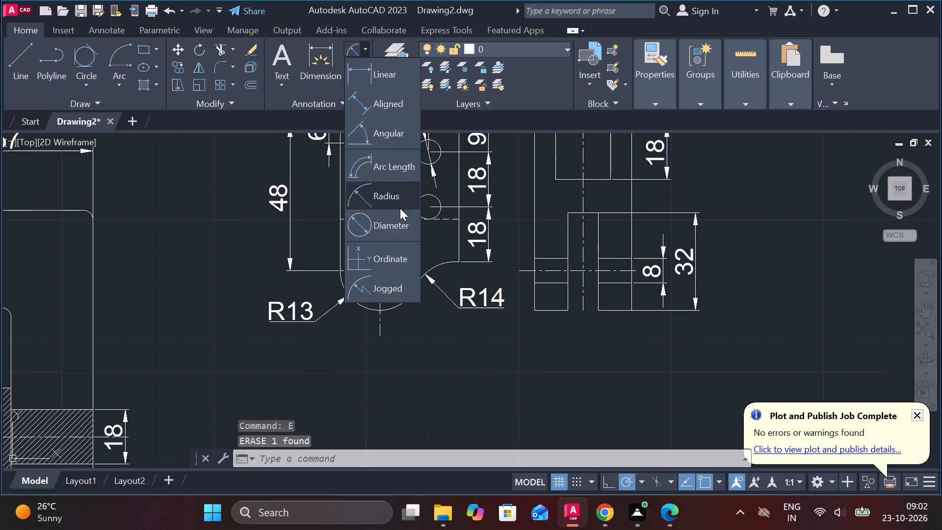
{"action": "left_click", "coordinate": [392, 217]}
{"action": "left_click", "coordinate": [390, 266]}
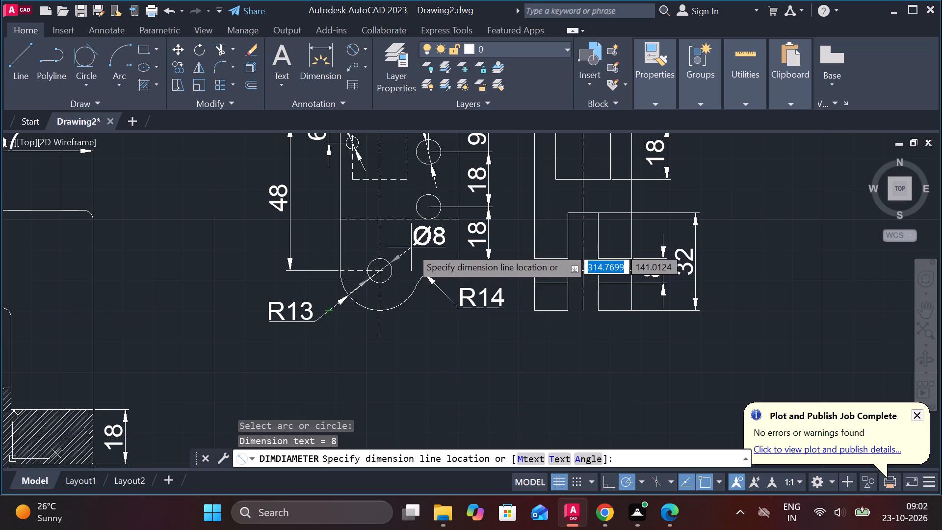
{"action": "left_click", "coordinate": [411, 247]}
Add a horizontal linear dimension for the slot's width below the bottom edge of the slotted rectangular view.
{"action": "scroll", "coordinate": [422, 262], "scroll_direction": "down", "scroll_amount": 1}
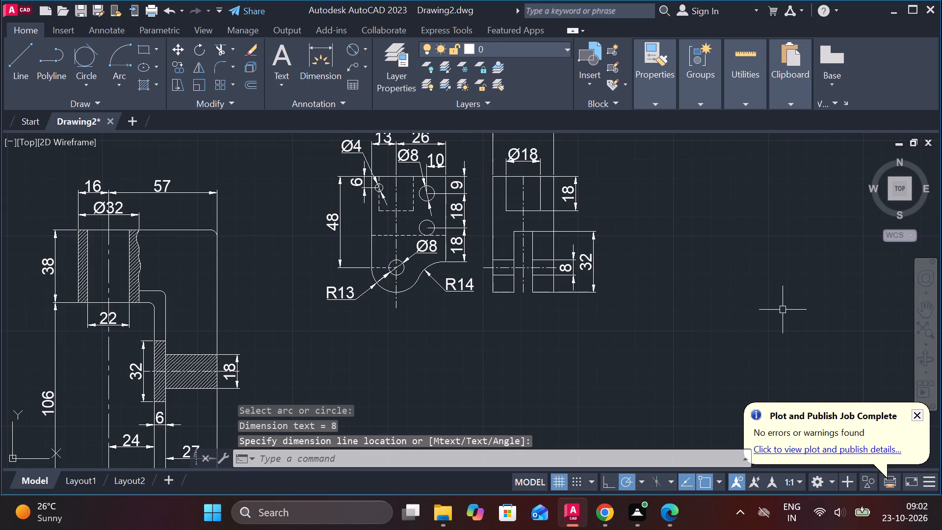
{"action": "middle_click_drag", "start_coordinate": [654, 240], "coordinate": [636, 240]}
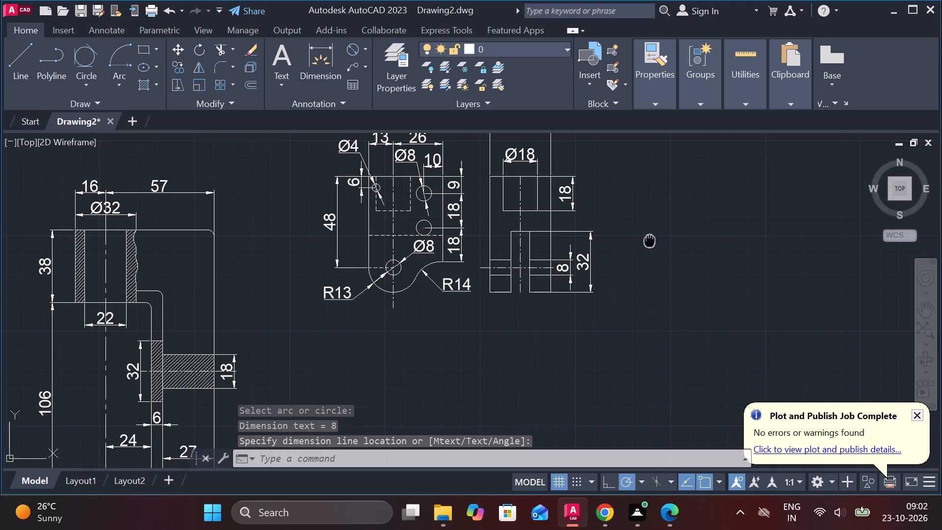
{"action": "middle_click_drag", "start_coordinate": [636, 240], "coordinate": [611, 235]}
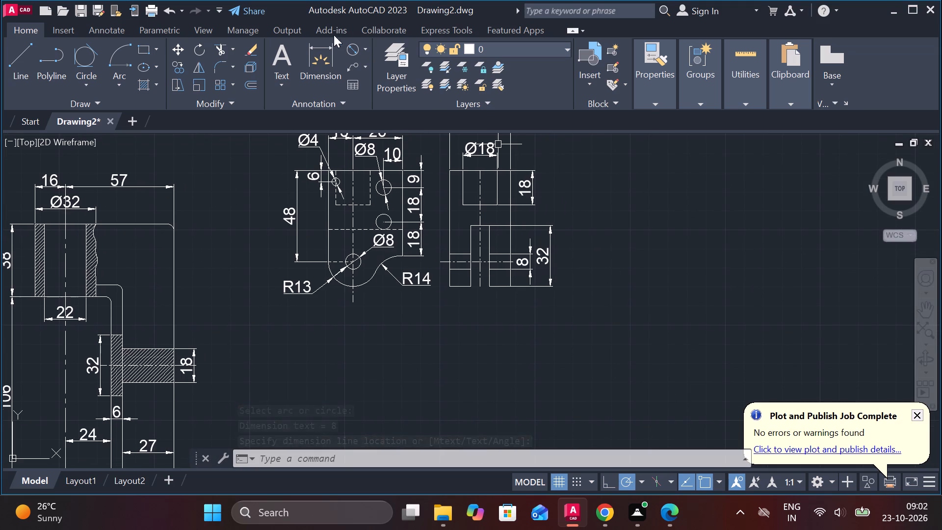
{"action": "double_click", "coordinate": [368, 53]}
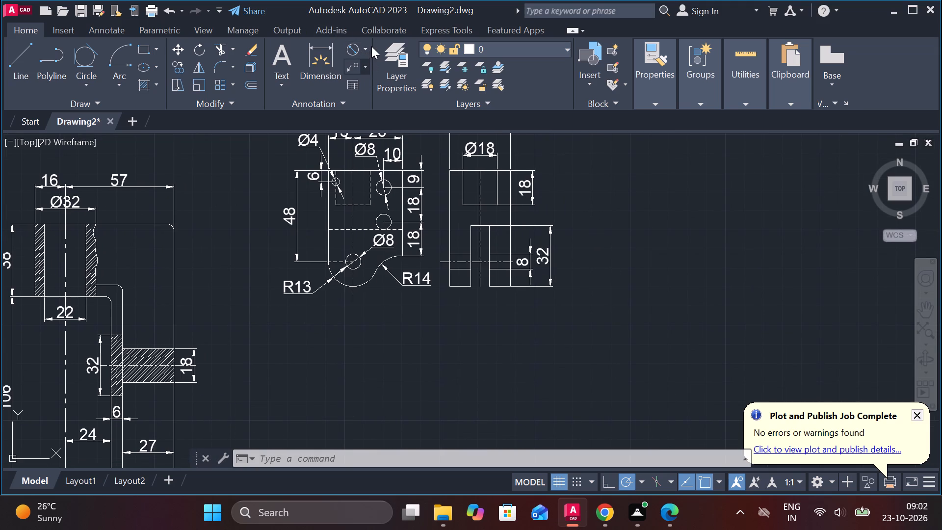
{"action": "left_click", "coordinate": [366, 49]}
{"action": "left_click", "coordinate": [373, 70]}
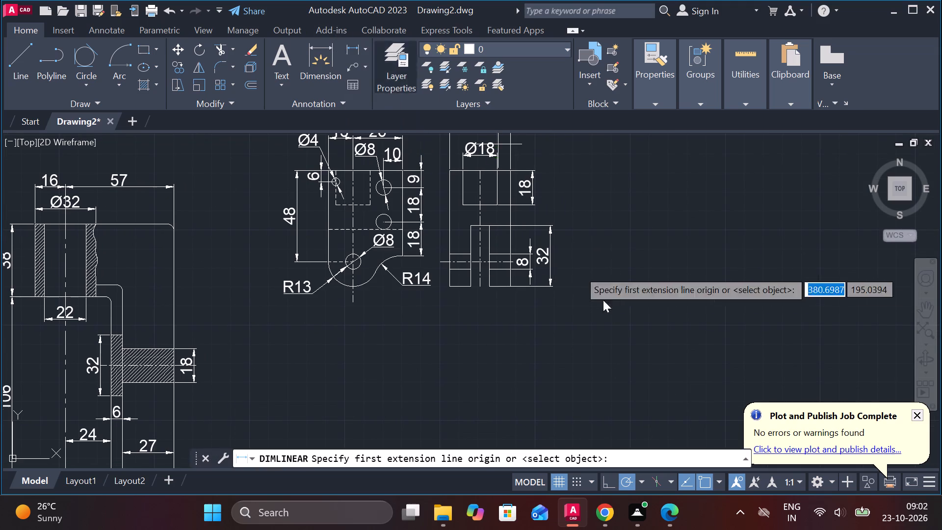
{"action": "scroll", "coordinate": [525, 322], "scroll_direction": "up", "scroll_amount": 1}
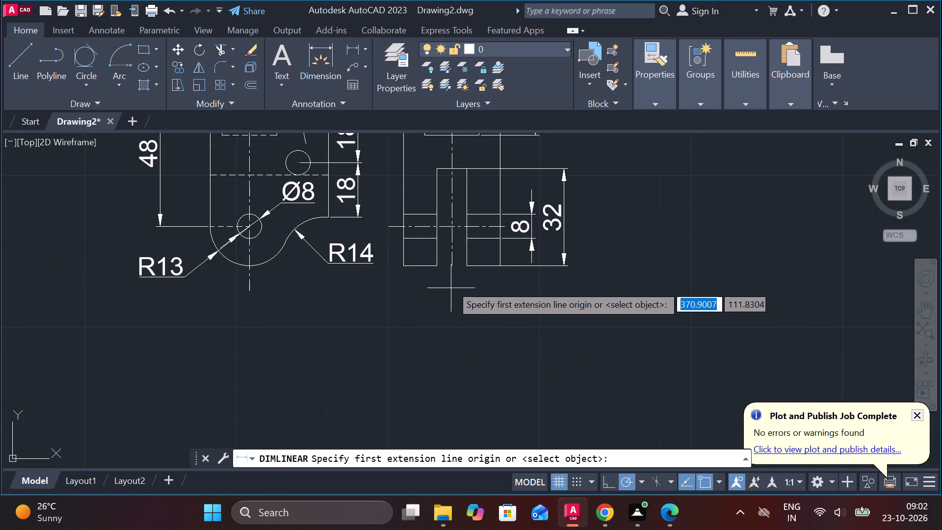
{"action": "left_click", "coordinate": [434, 268]}
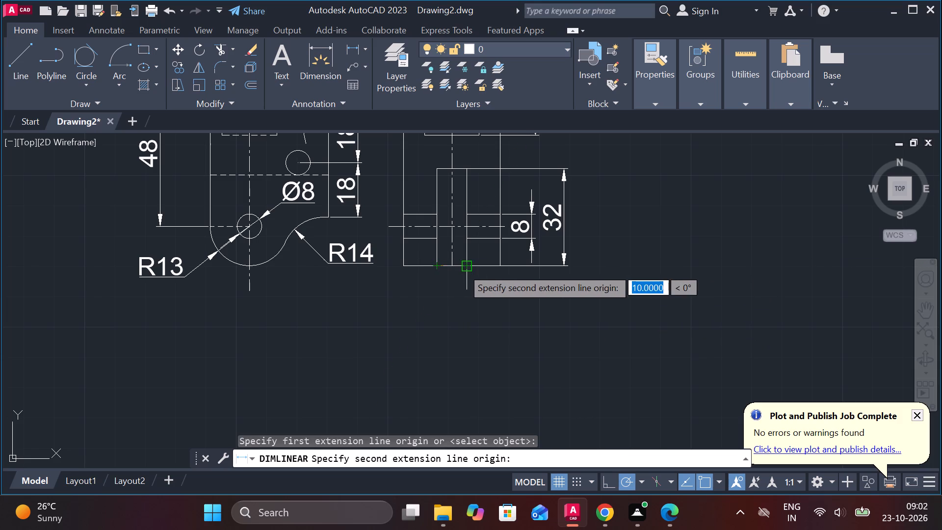
{"action": "left_click", "coordinate": [462, 268]}
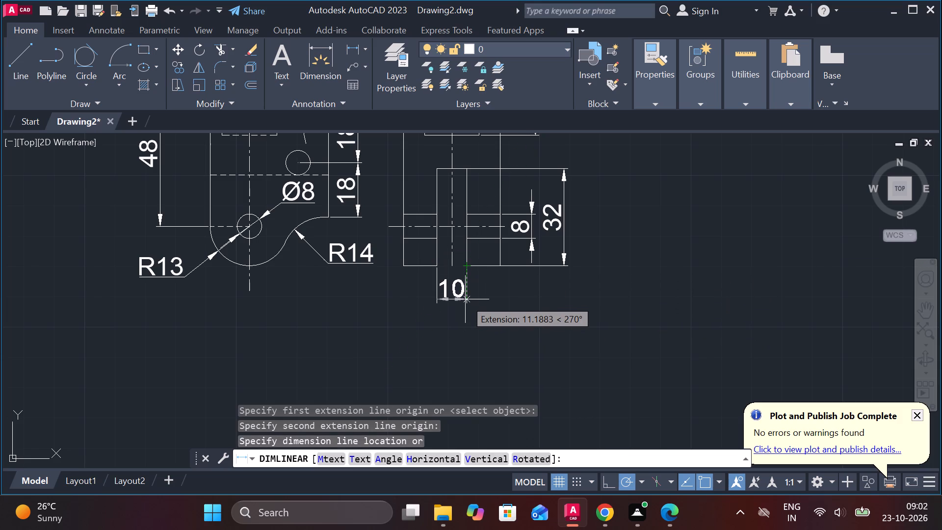
{"action": "left_click", "coordinate": [465, 299]}
Add a multileader labelled 3 with text height 10, pointing to the top-right corner of the slotted rectangular view.
{"action": "scroll", "coordinate": [593, 302], "scroll_direction": "down", "scroll_amount": 1}
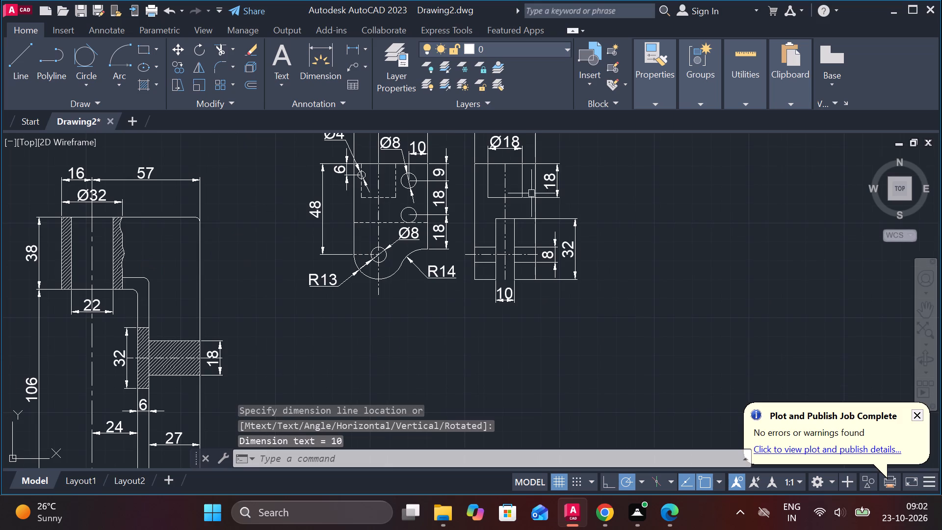
{"action": "left_click", "coordinate": [354, 59]}
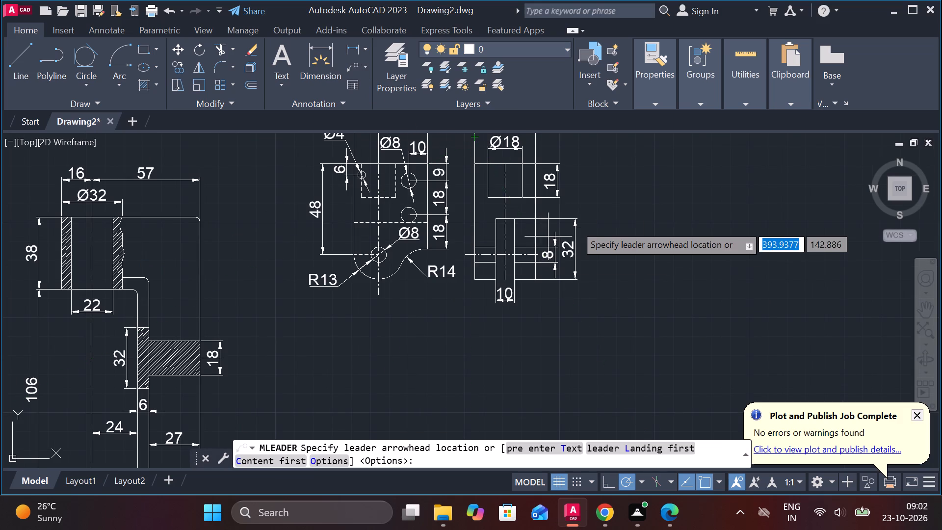
{"action": "scroll", "coordinate": [578, 224], "scroll_direction": "down", "scroll_amount": 1}
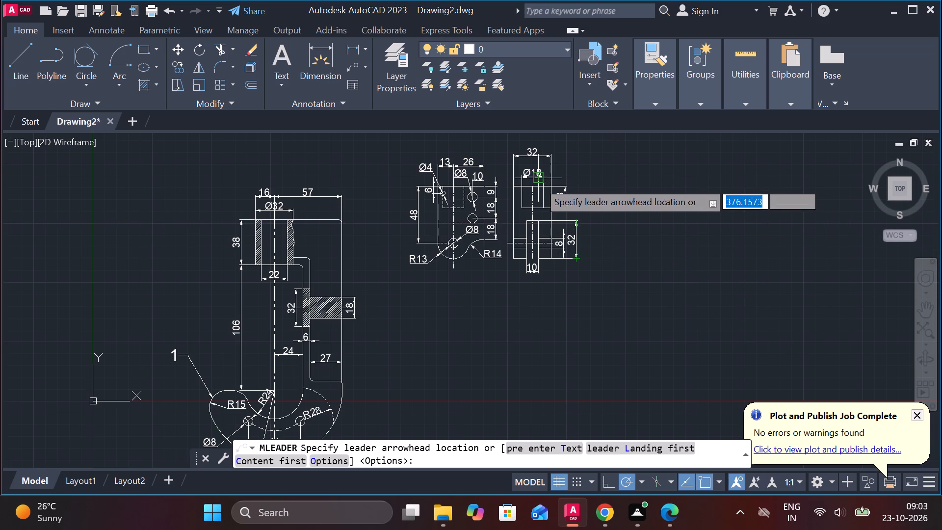
{"action": "double_click", "coordinate": [550, 188]}
{"action": "middle_click_drag", "start_coordinate": [608, 148], "coordinate": [567, 212]}
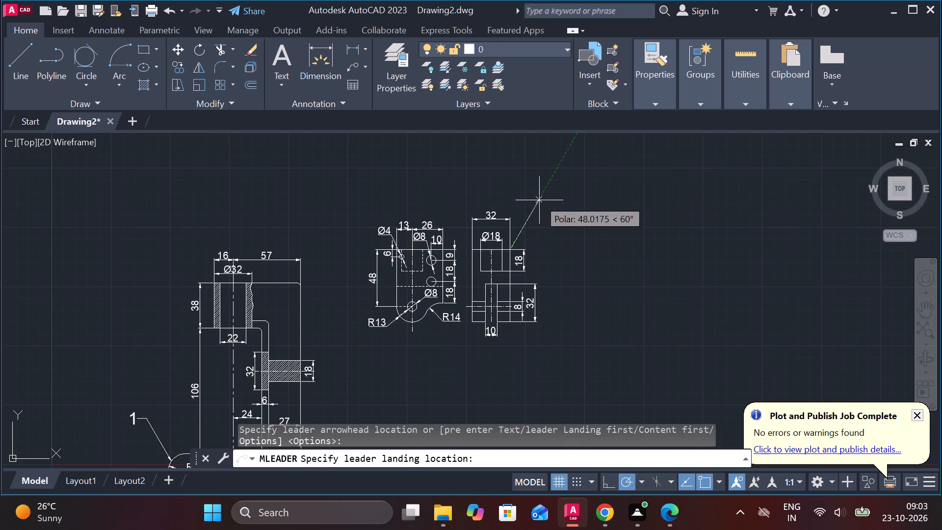
{"action": "left_click", "coordinate": [543, 192]}
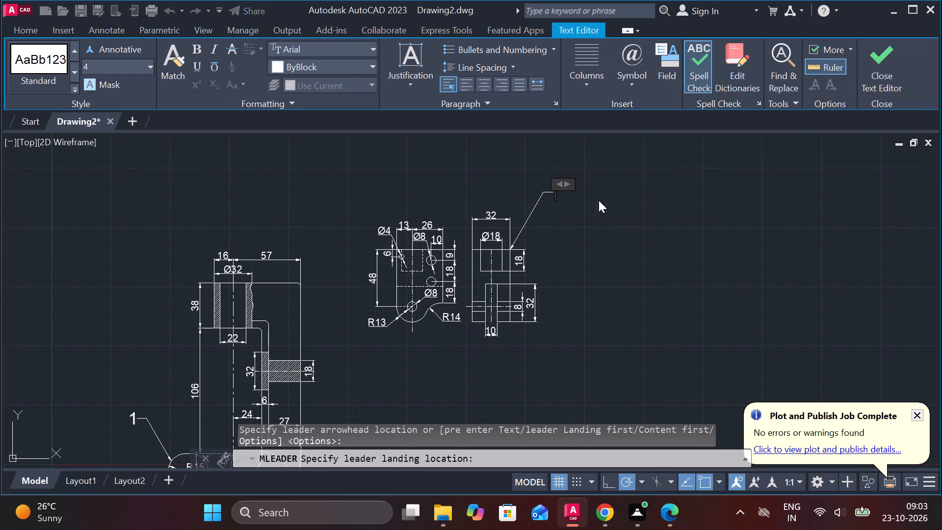
{"action": "left_click", "coordinate": [112, 66]}
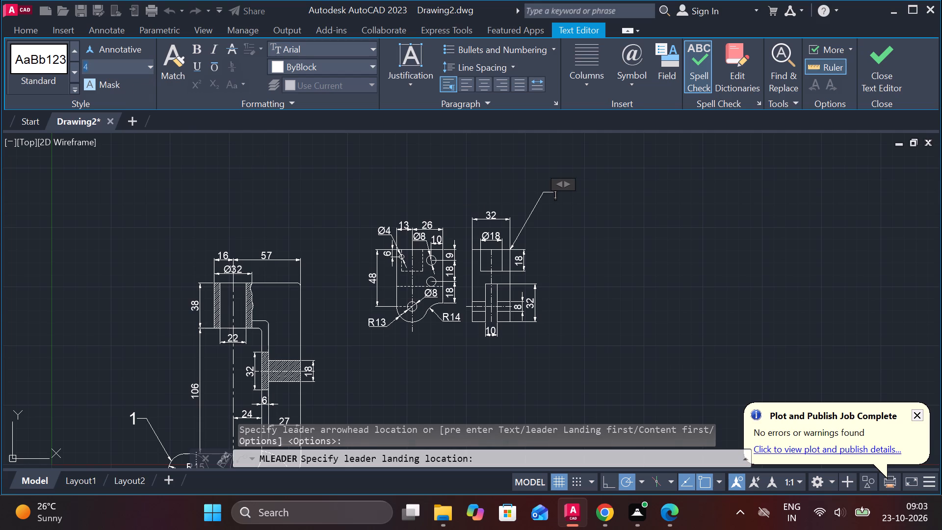
{"action": "key", "text": "1"}
{"action": "key", "text": "0"}
{"action": "key", "text": "Return"}
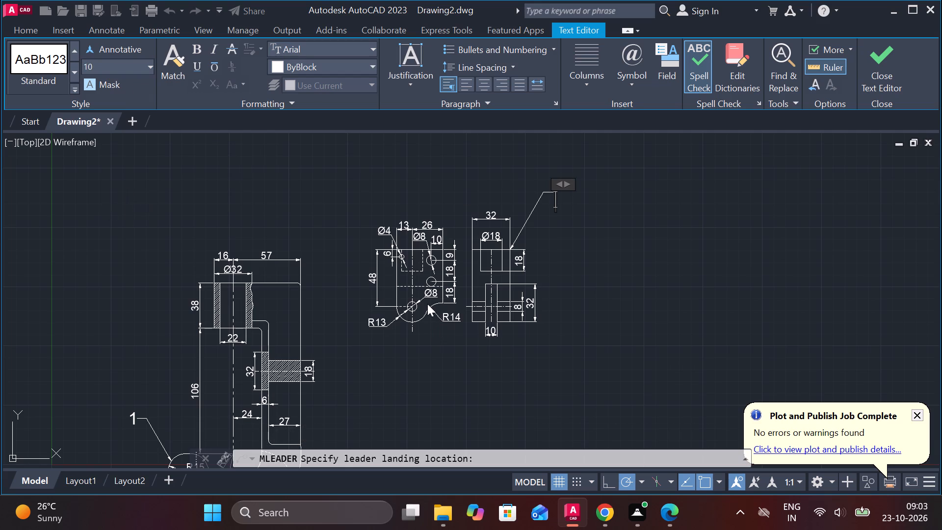
{"action": "key", "text": "3"}
{"action": "left_click", "coordinate": [866, 76]}
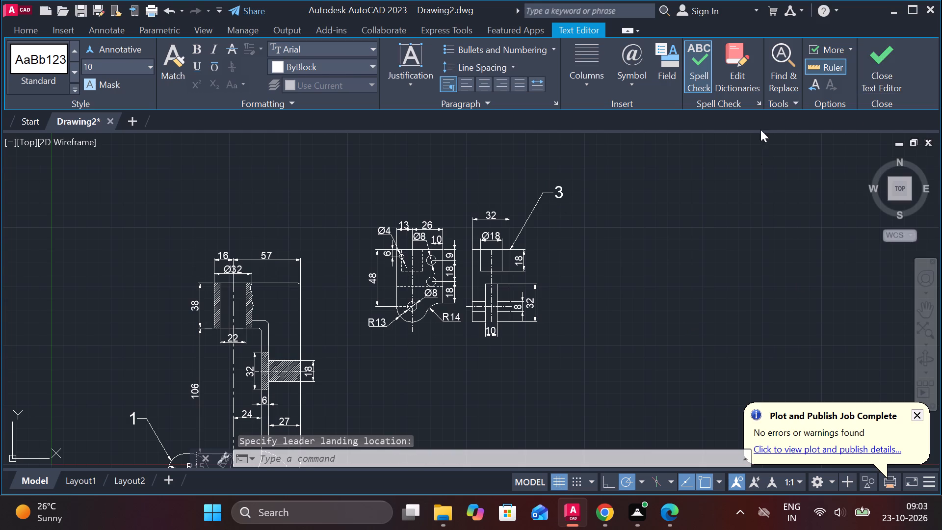
{"action": "scroll", "coordinate": [566, 344], "scroll_direction": "down", "scroll_amount": 1}
{"action": "middle_click_drag", "start_coordinate": [558, 349], "coordinate": [564, 309]}
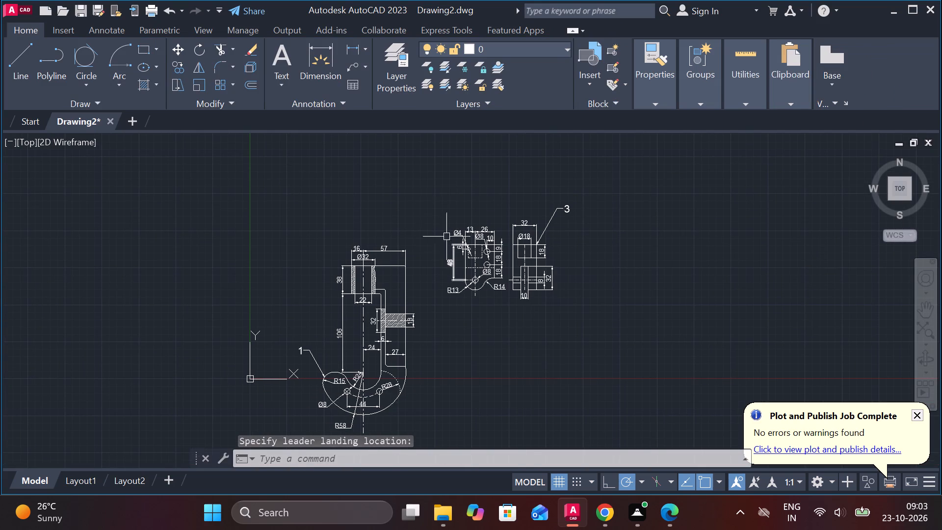
{"action": "left_click", "coordinate": [422, 194]}
{"action": "key", "text": "Escape"}
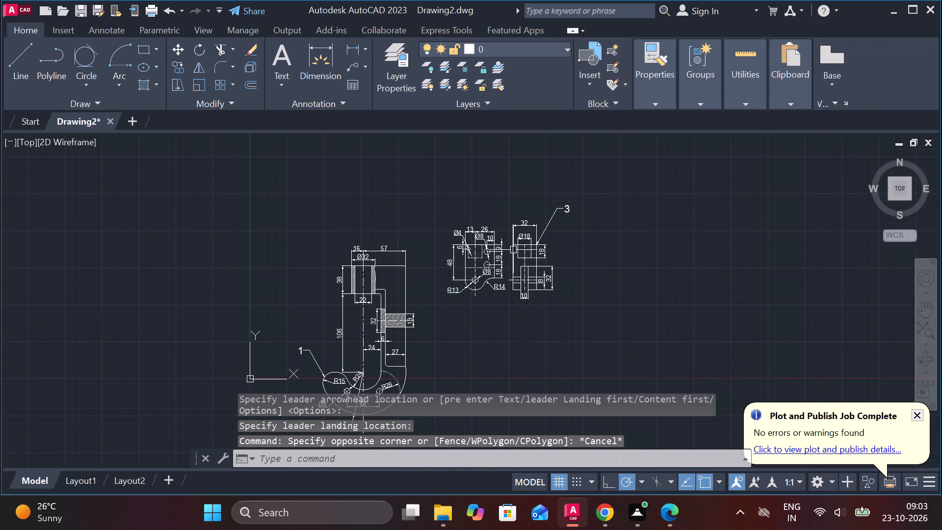
Draw a closed rectangle 8 wide by 12 high with lines in the empty area right of the hook part.
{"action": "middle_click_drag", "start_coordinate": [509, 318], "coordinate": [503, 218]}
{"action": "scroll", "coordinate": [488, 263], "scroll_direction": "up", "scroll_amount": 1}
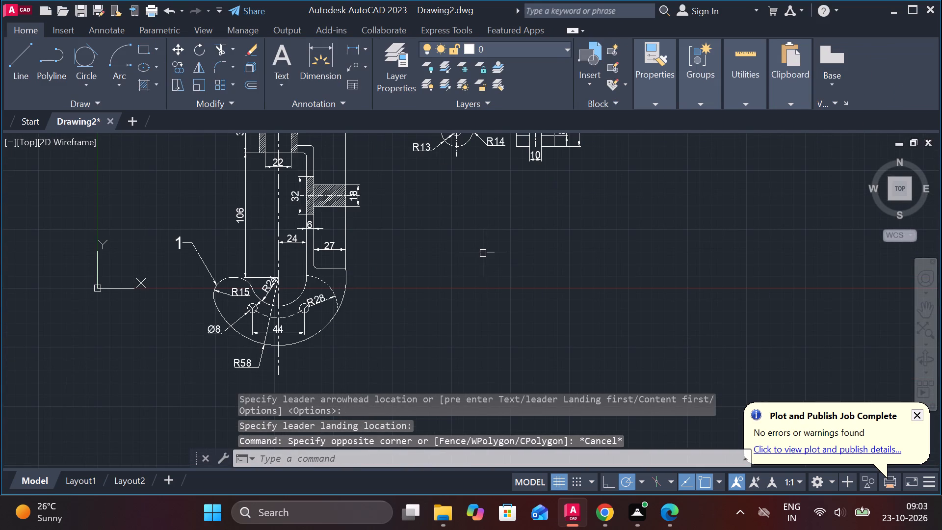
{"action": "scroll", "coordinate": [479, 236], "scroll_direction": "up", "scroll_amount": 1}
{"action": "middle_click", "coordinate": [479, 236]}
{"action": "middle_click_drag", "start_coordinate": [479, 236], "coordinate": [465, 288]}
{"action": "scroll", "coordinate": [527, 281], "scroll_direction": "up", "scroll_amount": 1}
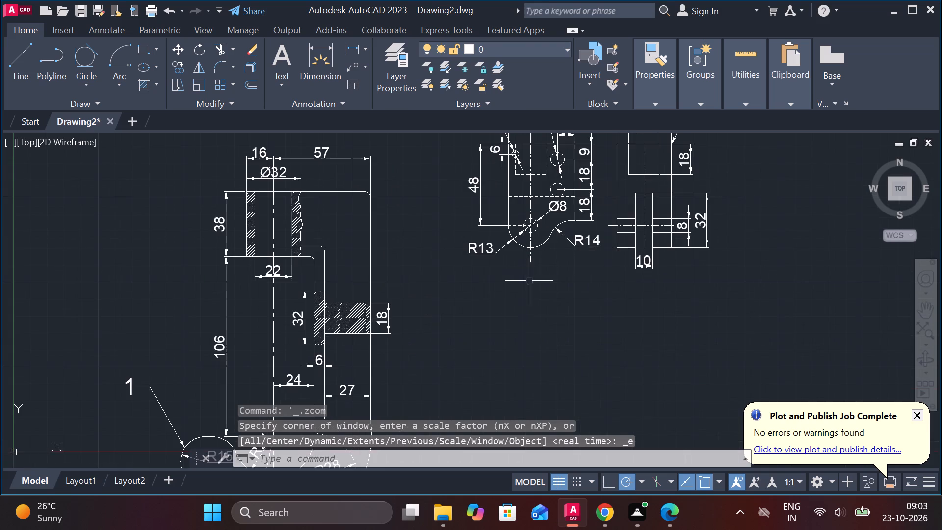
{"action": "scroll", "coordinate": [538, 319], "scroll_direction": "up", "scroll_amount": 2}
{"action": "middle_click_drag", "start_coordinate": [549, 320], "coordinate": [429, 185]}
{"action": "key", "text": "l"}
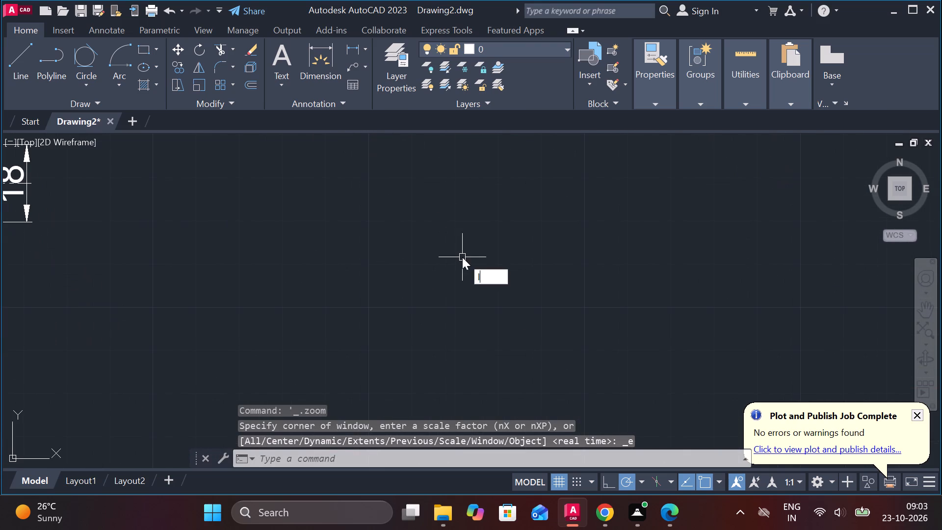
{"action": "key", "text": "Return"}
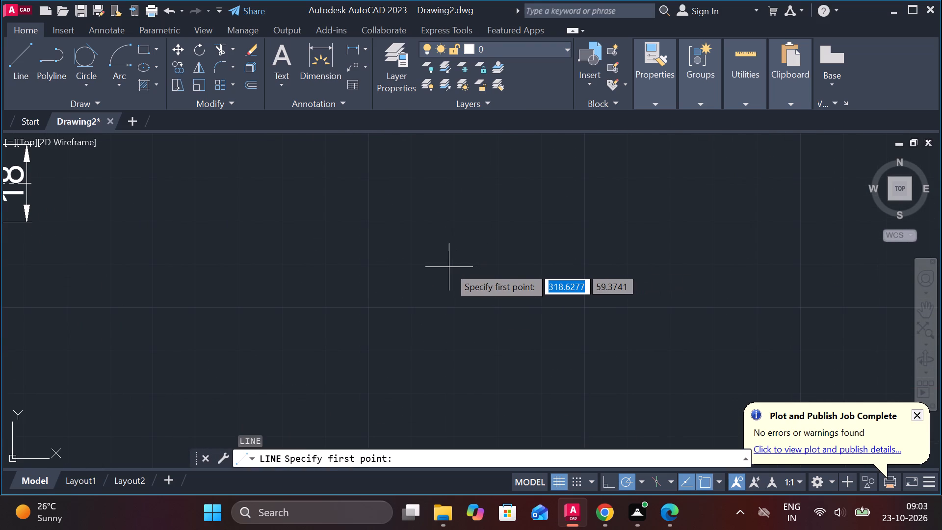
{"action": "left_click", "coordinate": [433, 248]}
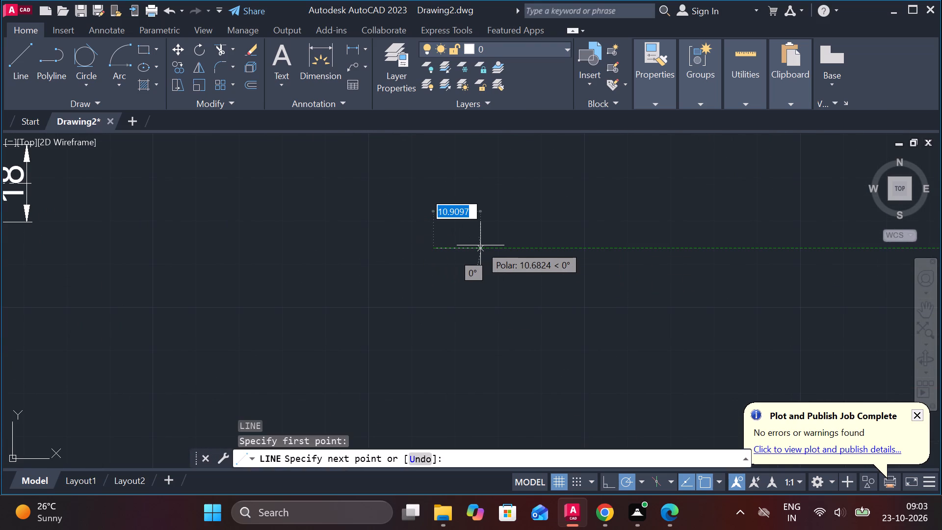
{"action": "key", "text": "8"}
{"action": "key", "text": "Return"}
{"action": "type", "text": "12"}
{"action": "key", "text": "space"}
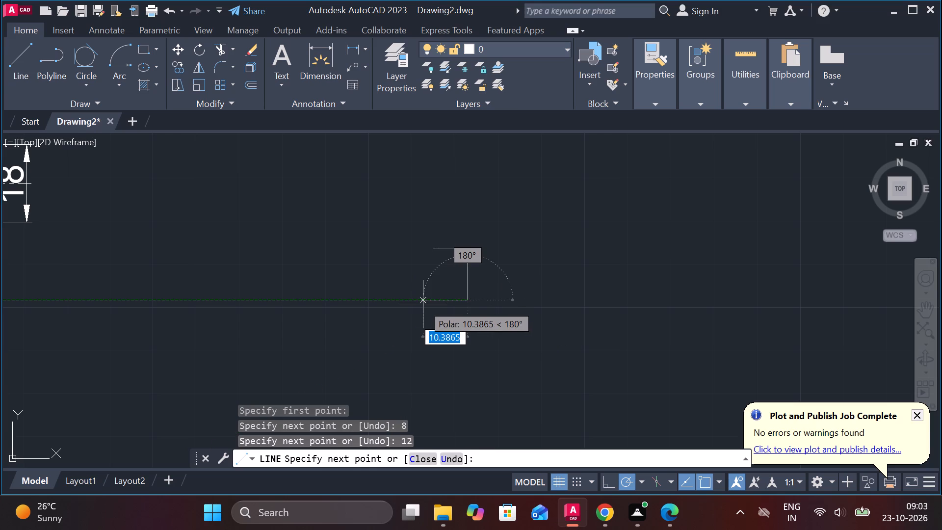
{"action": "type", "text": "8"}
{"action": "key", "text": "space"}
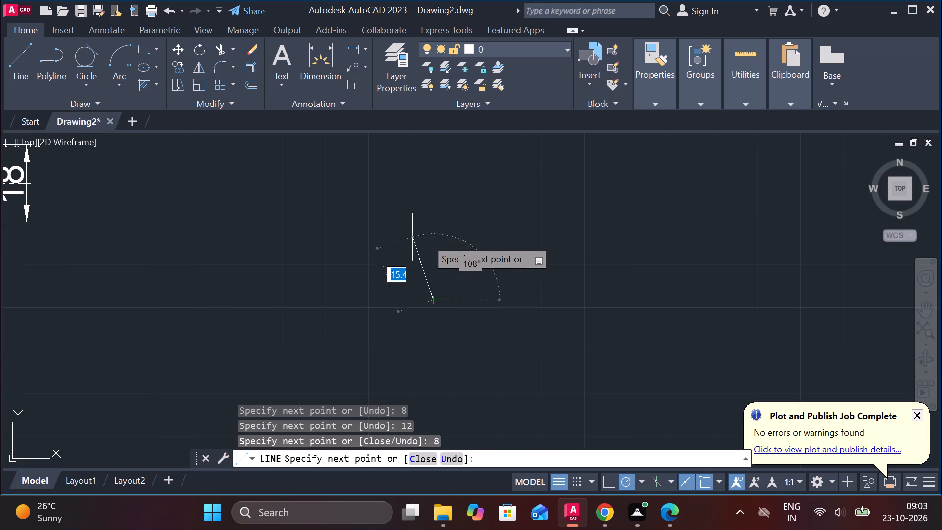
{"action": "scroll", "coordinate": [430, 257], "scroll_direction": "up", "scroll_amount": 1}
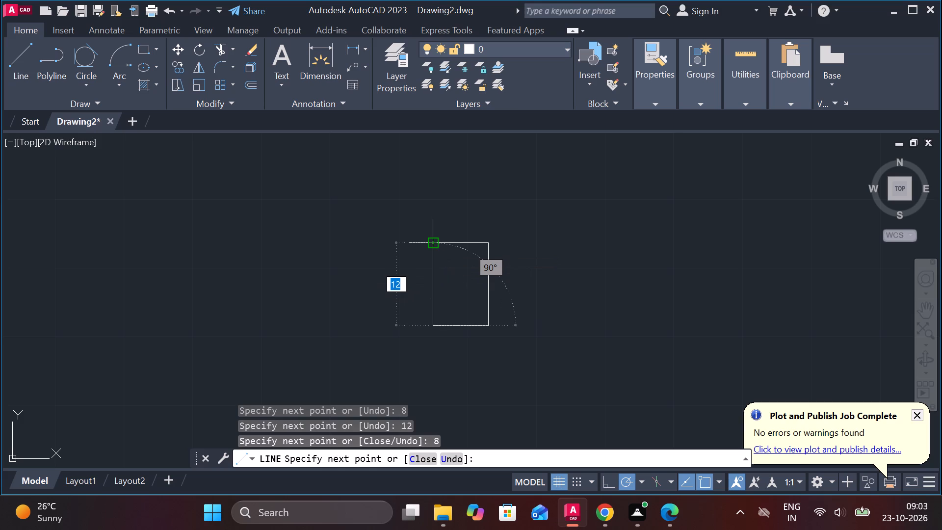
{"action": "left_click", "coordinate": [433, 242]}
{"action": "key", "text": "Escape"}
Draw a horizontal line 41 long to the right from the midpoint of the new rectangle's left side.
{"action": "key", "text": "l"}
{"action": "key", "text": "Return"}
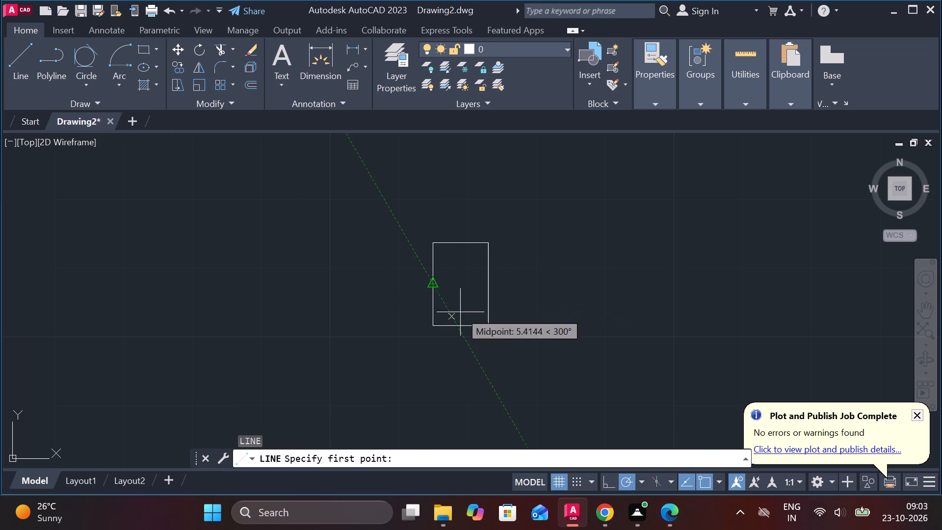
{"action": "left_click", "coordinate": [433, 286]}
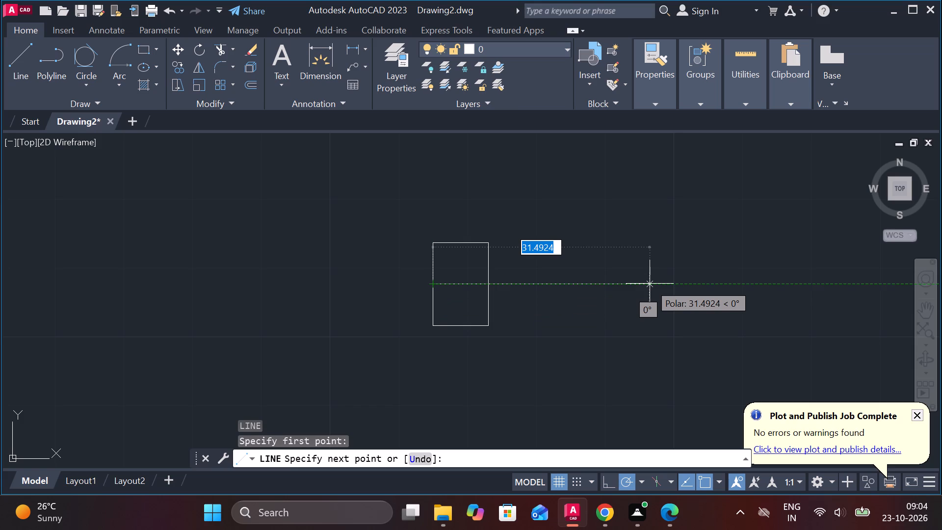
{"action": "key", "text": "2"}
{"action": "key", "text": "BackSpace"}
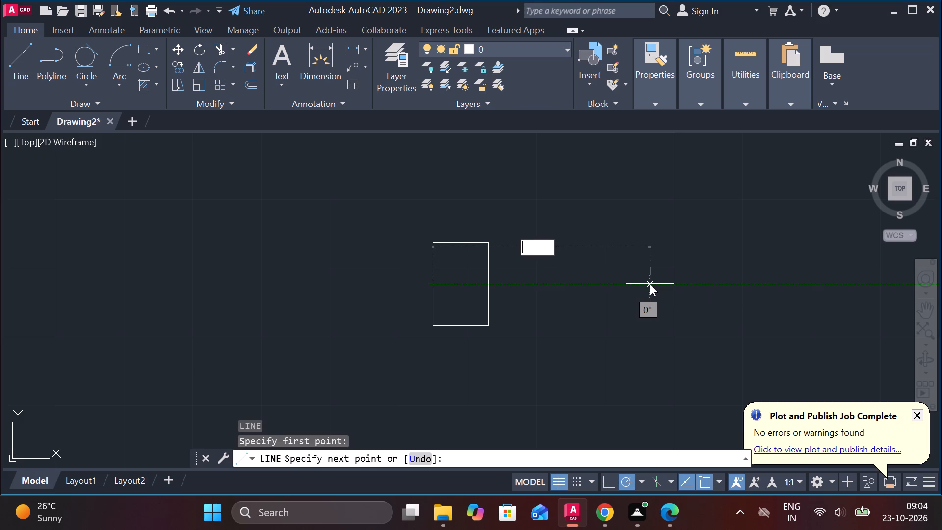
{"action": "key", "text": "4"}
{"action": "key", "text": "1"}
{"action": "key", "text": "Return"}
{"action": "key", "text": "Escape"}
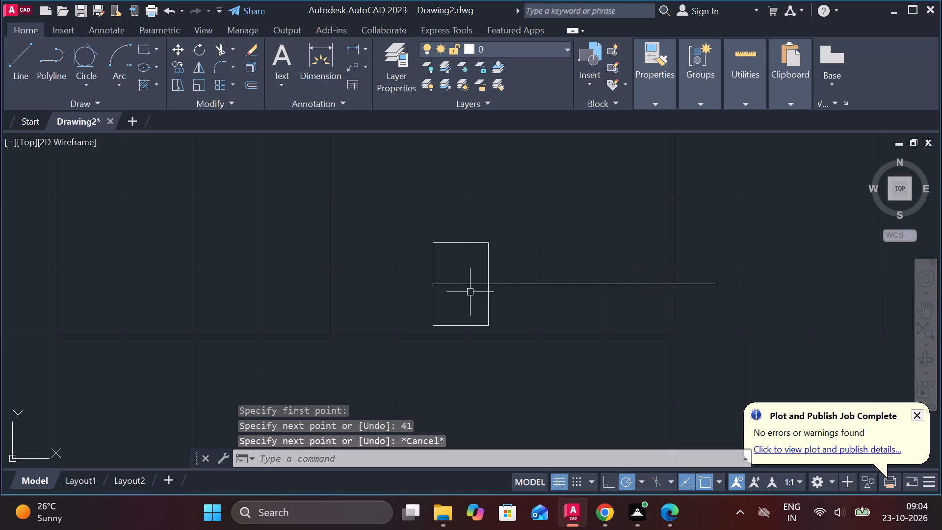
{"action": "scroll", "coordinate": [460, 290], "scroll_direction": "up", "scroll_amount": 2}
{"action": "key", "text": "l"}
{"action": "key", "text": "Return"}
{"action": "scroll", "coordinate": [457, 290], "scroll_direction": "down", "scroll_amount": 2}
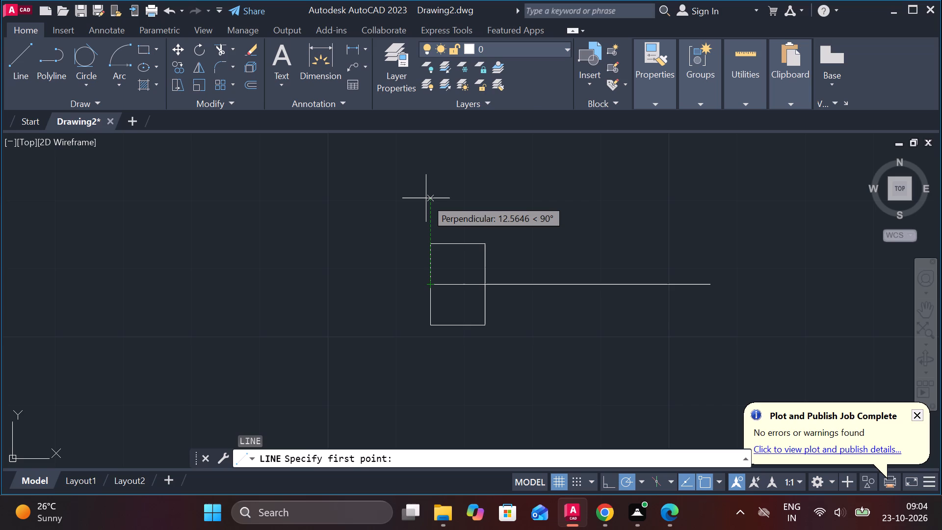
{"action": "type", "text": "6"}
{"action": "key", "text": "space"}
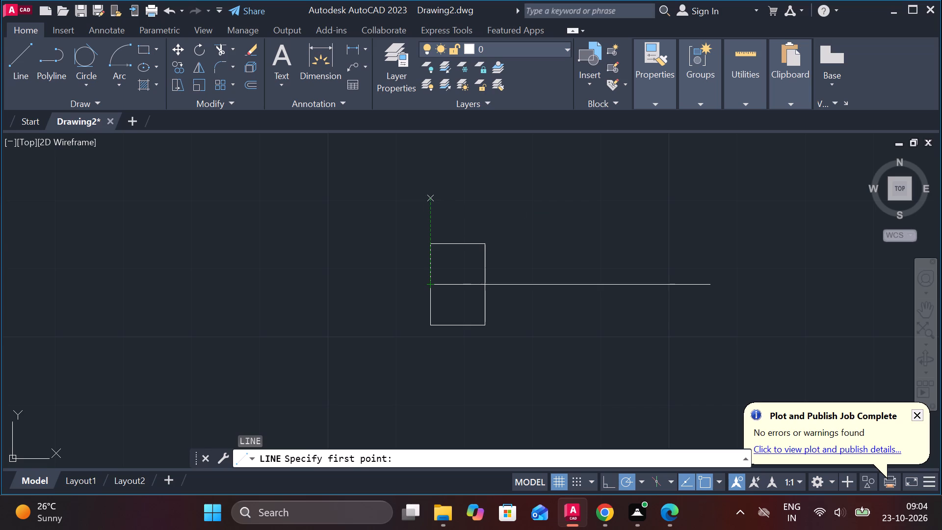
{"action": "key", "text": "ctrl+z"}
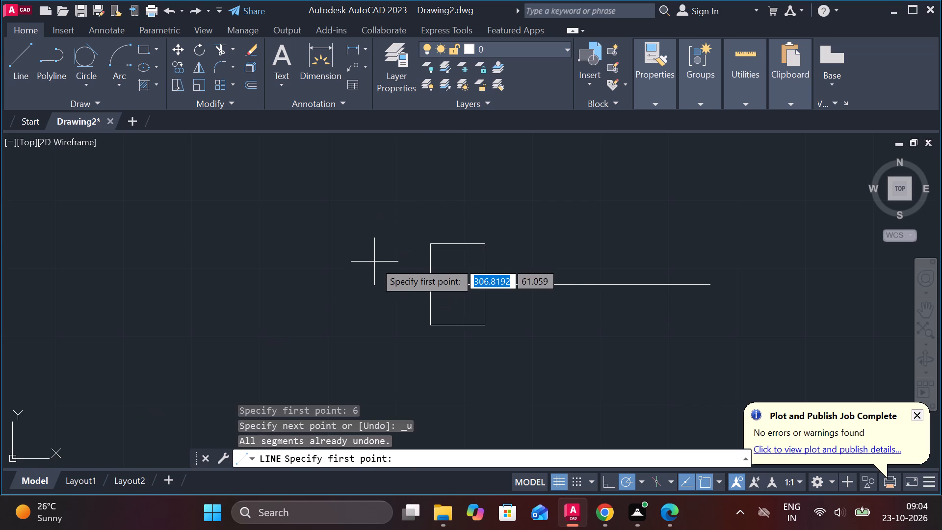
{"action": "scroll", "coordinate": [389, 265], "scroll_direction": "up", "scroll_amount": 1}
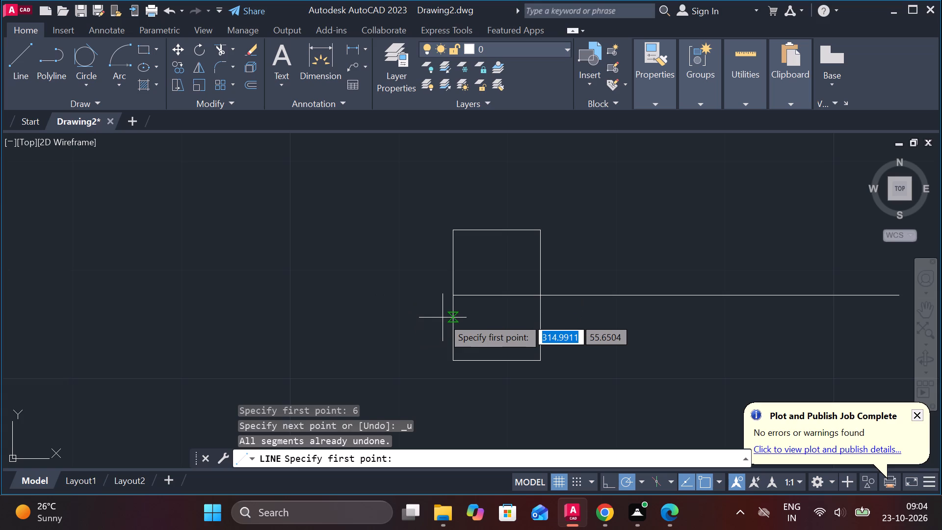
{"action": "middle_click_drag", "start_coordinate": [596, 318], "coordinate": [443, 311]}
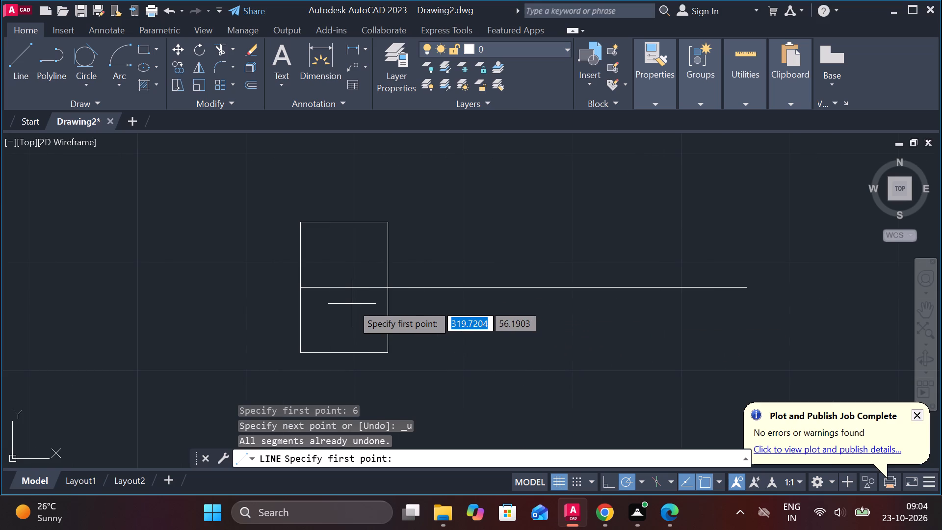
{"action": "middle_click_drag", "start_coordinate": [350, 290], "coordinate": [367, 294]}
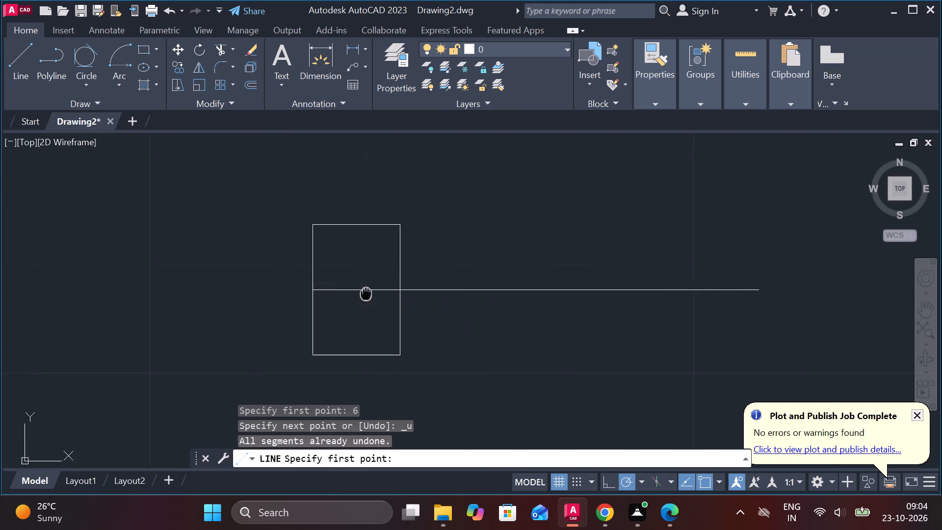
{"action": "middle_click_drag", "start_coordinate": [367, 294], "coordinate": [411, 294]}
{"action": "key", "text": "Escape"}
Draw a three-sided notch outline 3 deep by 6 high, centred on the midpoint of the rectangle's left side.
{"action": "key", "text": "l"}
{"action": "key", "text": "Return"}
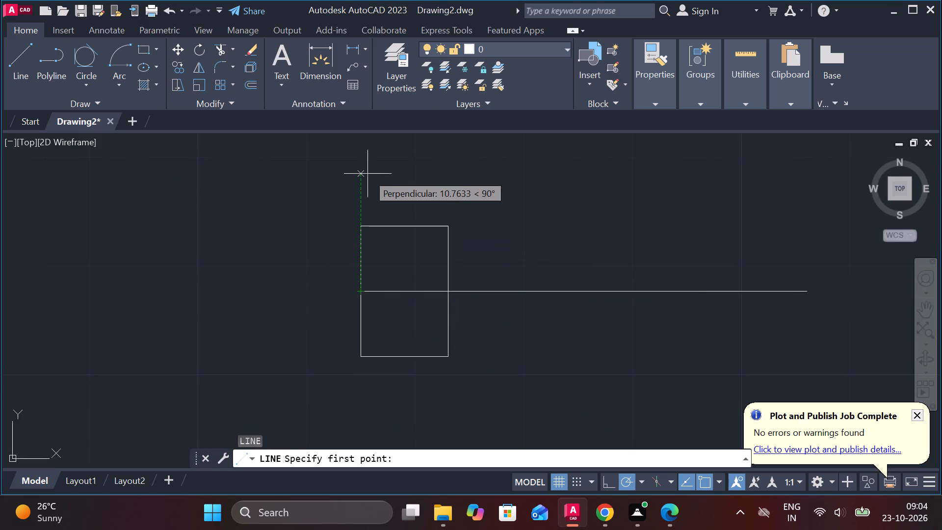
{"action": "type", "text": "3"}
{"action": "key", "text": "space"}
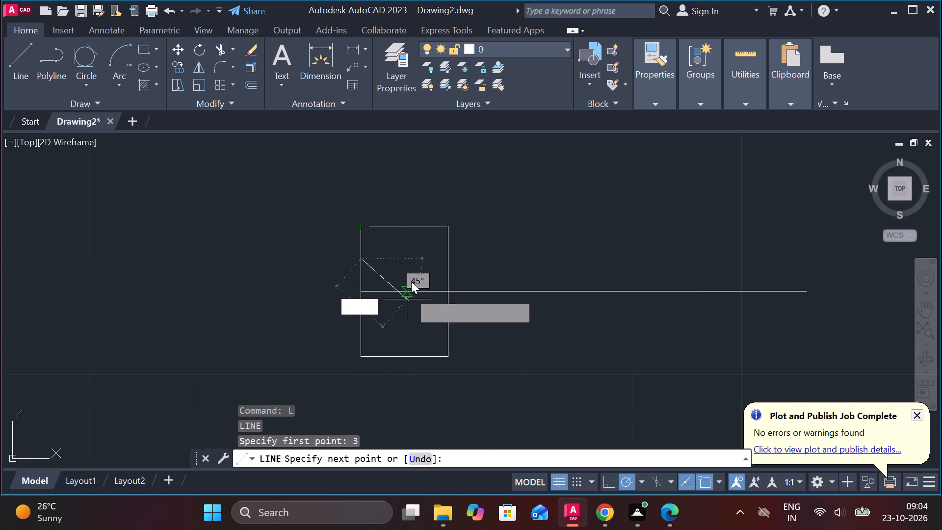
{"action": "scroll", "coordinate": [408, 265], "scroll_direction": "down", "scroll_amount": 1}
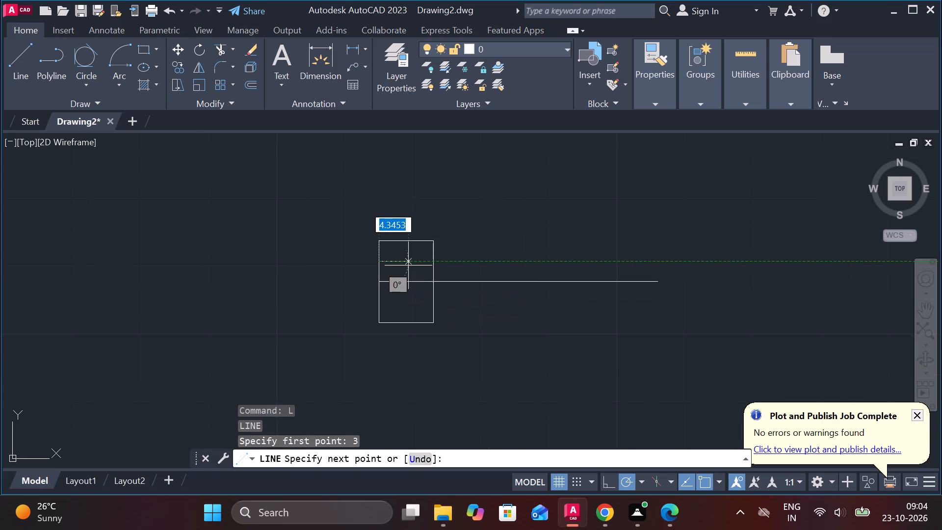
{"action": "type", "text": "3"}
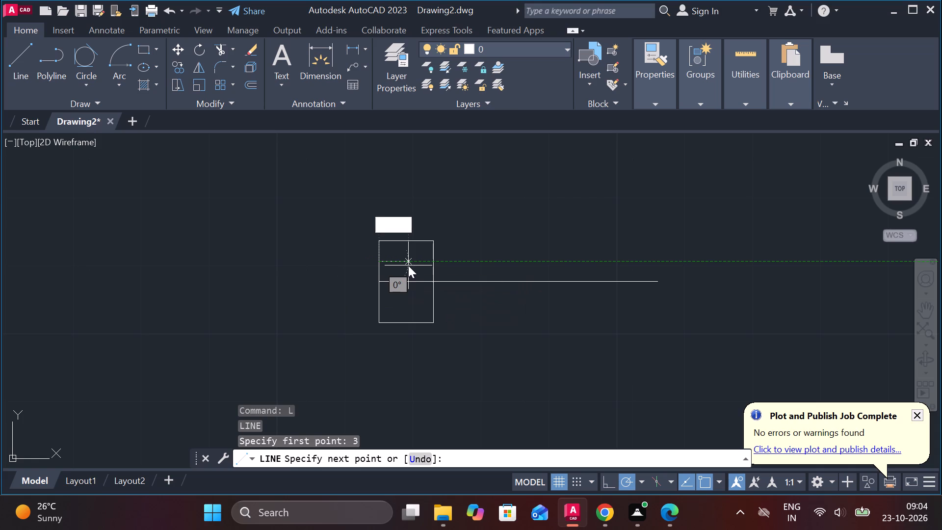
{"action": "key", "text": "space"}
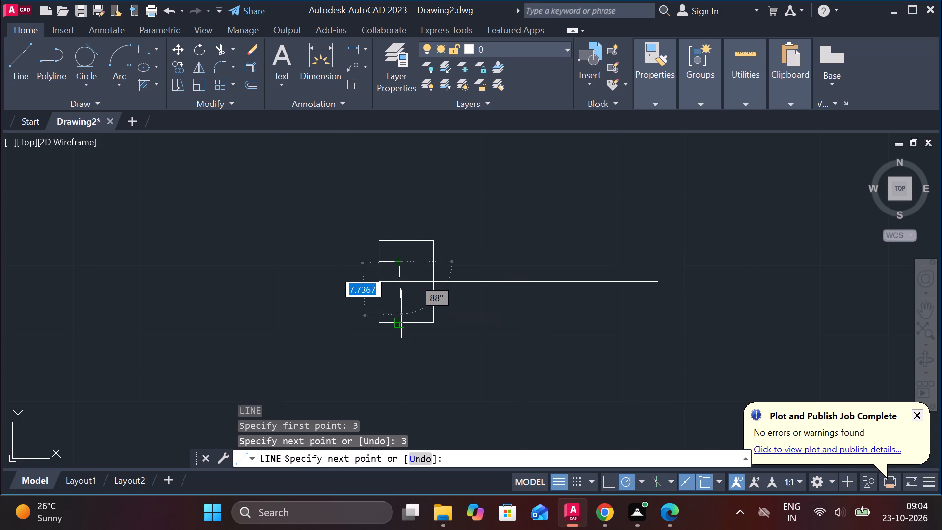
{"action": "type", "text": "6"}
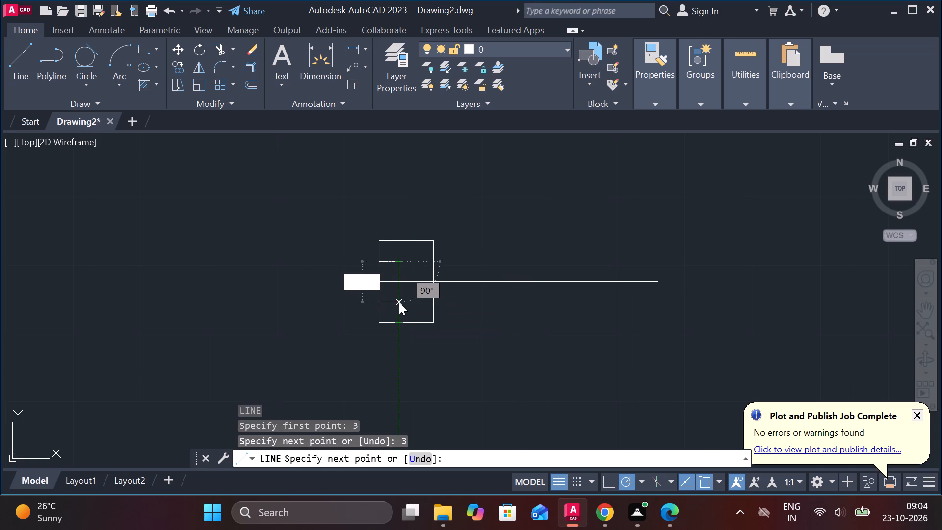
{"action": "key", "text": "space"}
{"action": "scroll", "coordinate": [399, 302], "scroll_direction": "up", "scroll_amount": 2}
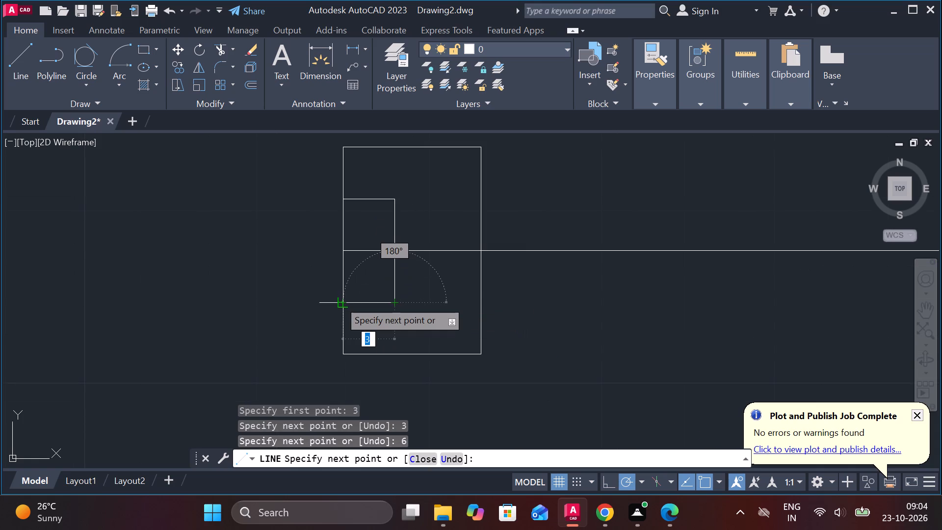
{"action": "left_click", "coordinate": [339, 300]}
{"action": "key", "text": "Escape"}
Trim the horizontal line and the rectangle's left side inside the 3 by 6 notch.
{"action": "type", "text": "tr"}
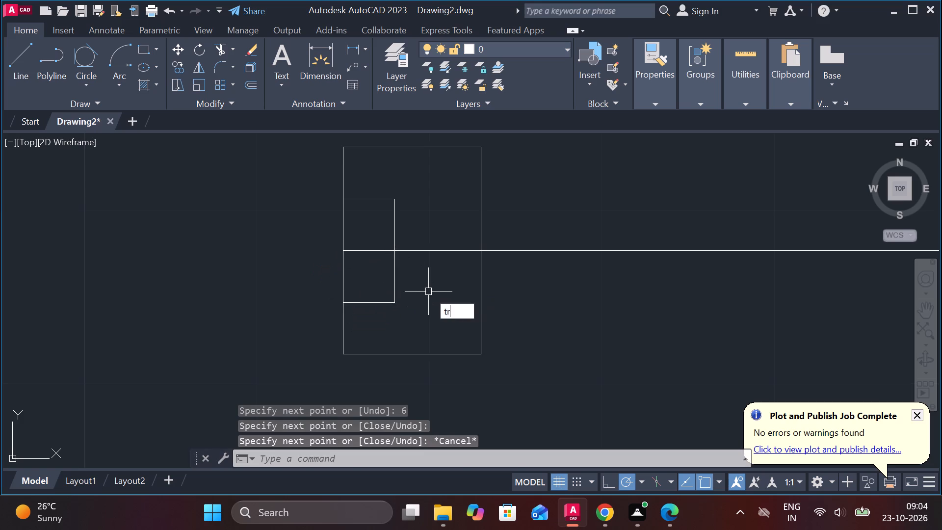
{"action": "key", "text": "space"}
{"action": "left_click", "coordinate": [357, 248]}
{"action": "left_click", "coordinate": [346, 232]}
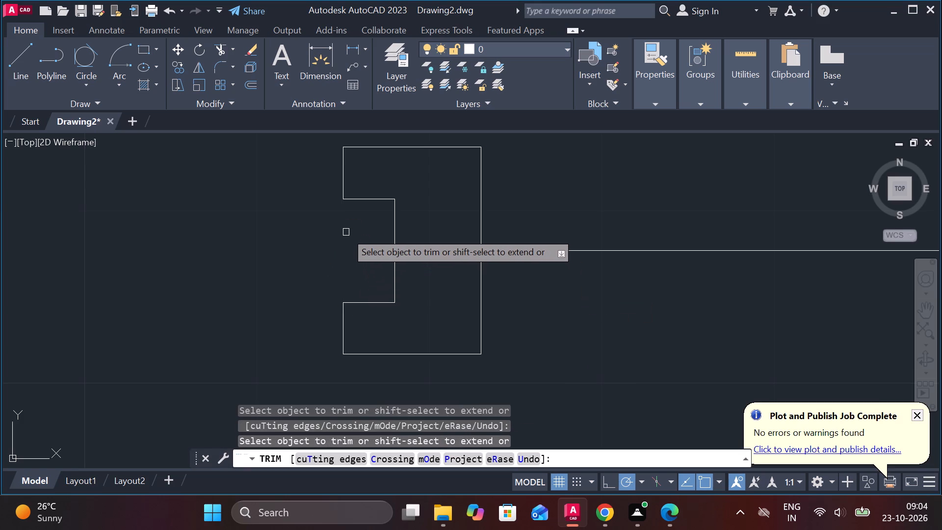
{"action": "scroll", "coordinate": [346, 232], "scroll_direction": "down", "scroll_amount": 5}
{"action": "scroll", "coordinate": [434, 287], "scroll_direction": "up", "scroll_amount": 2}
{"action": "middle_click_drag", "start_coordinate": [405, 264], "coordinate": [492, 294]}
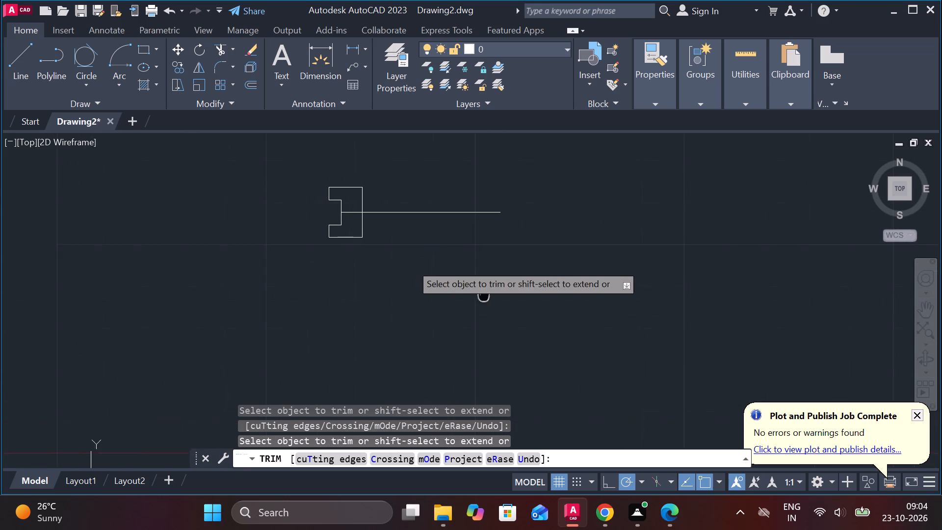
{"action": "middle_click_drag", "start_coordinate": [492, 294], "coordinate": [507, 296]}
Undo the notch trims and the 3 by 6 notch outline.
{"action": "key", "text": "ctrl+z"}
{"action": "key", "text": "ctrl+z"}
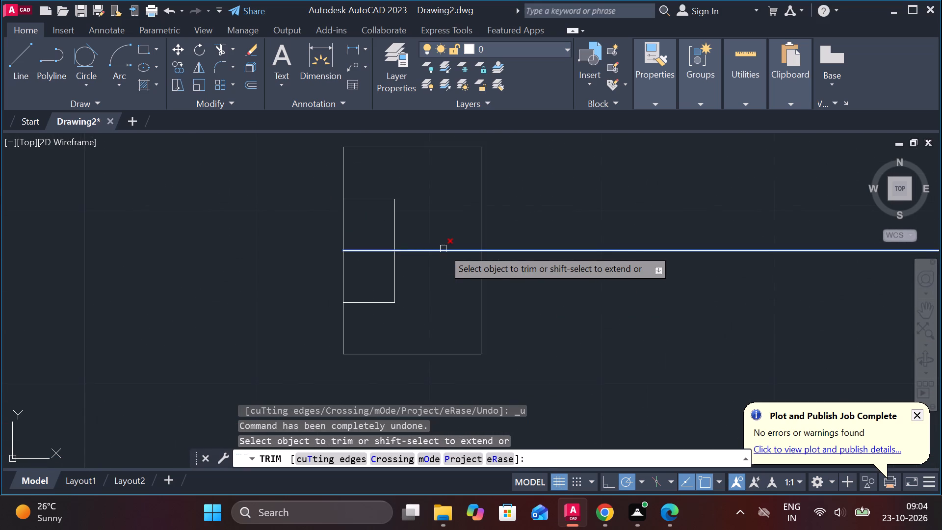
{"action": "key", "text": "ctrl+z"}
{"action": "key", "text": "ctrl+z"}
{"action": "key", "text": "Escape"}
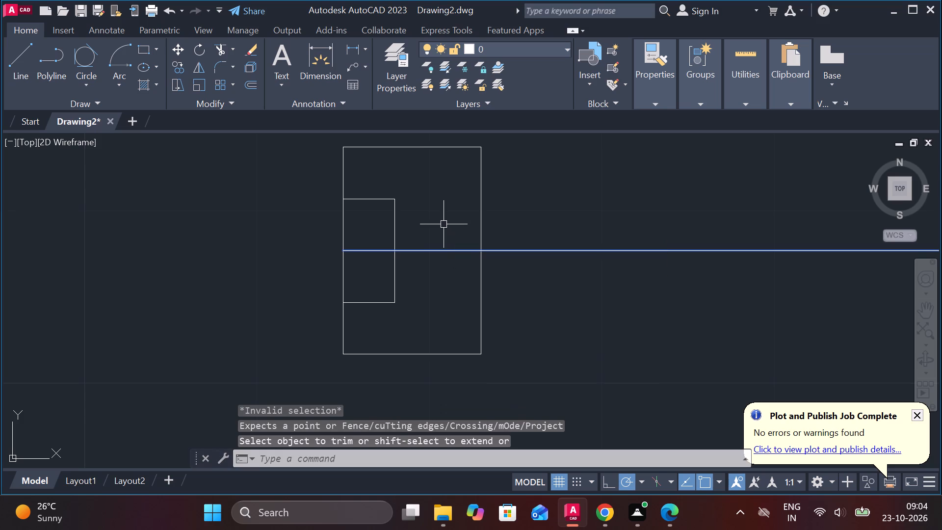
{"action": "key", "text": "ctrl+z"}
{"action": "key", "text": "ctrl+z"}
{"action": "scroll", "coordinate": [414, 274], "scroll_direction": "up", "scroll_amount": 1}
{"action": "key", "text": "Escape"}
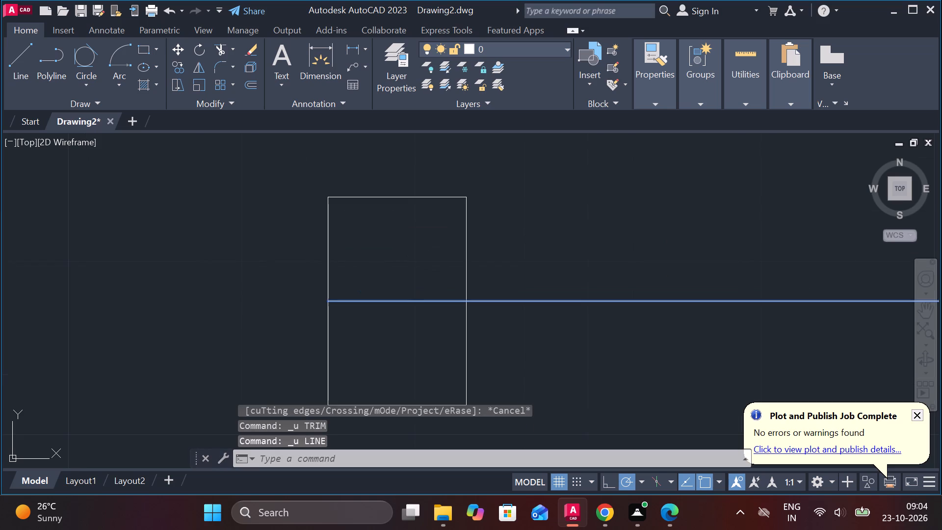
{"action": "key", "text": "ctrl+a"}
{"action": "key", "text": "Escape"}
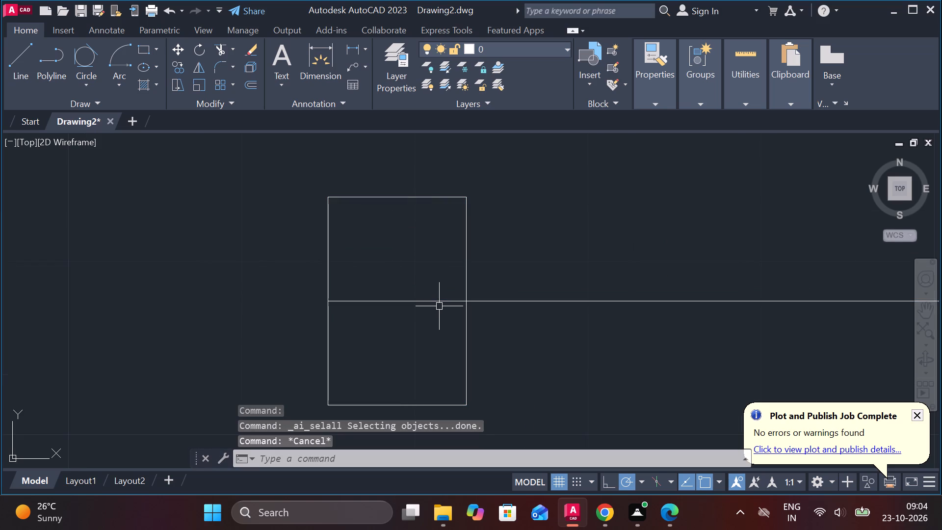
Draw a three-sided notch outline 1 deep by 2 high, centred on the midpoint of the rectangle's left side.
{"action": "key", "text": "l"}
{"action": "key", "text": "Return"}
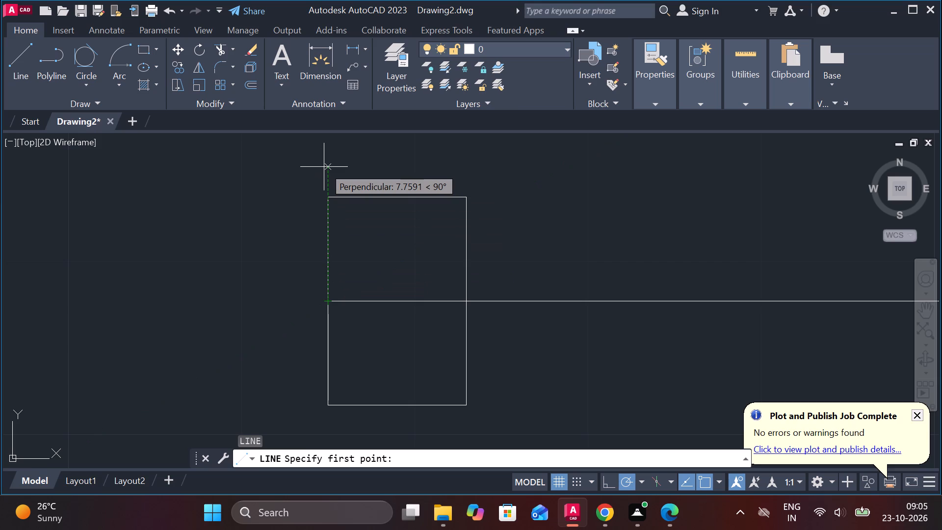
{"action": "type", "text": "1"}
{"action": "key", "text": "space"}
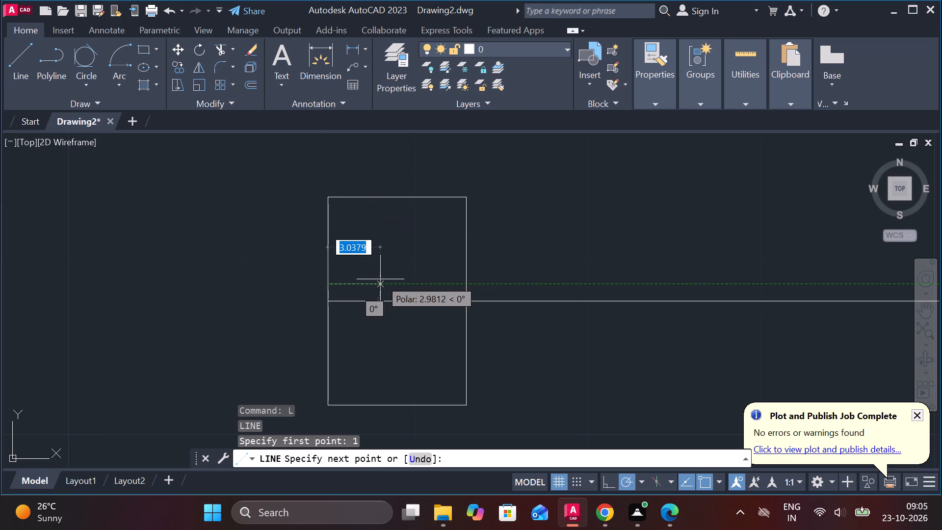
{"action": "type", "text": "1"}
{"action": "key", "text": "space"}
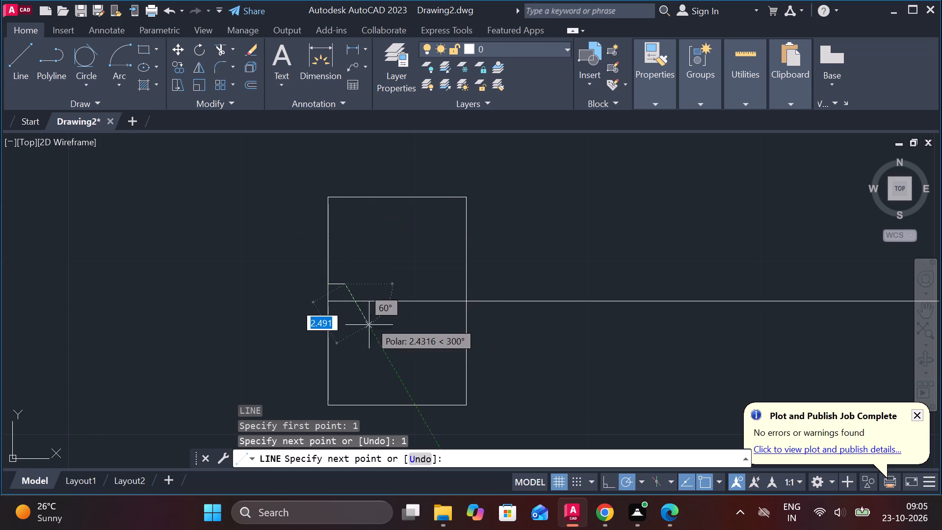
{"action": "key", "text": "3"}
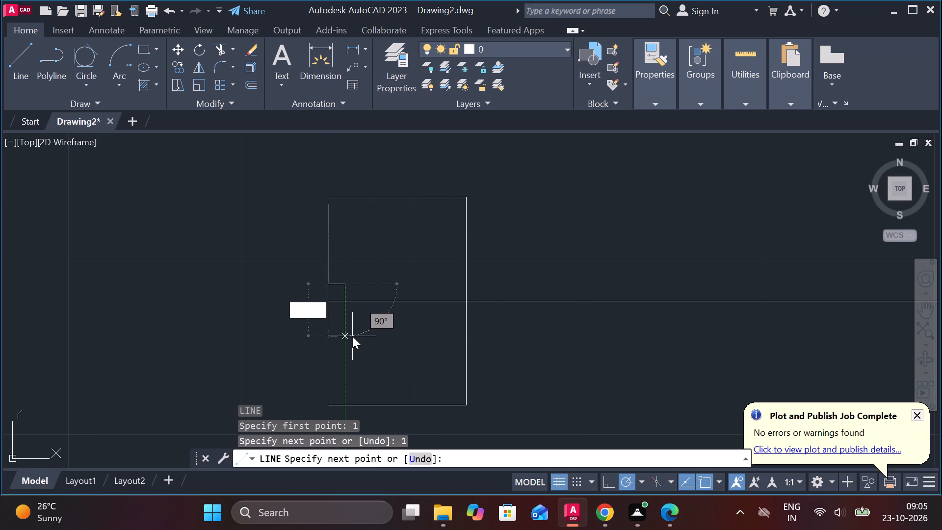
{"action": "key", "text": "BackSpace"}
{"action": "type", "text": "2"}
{"action": "key", "text": "space"}
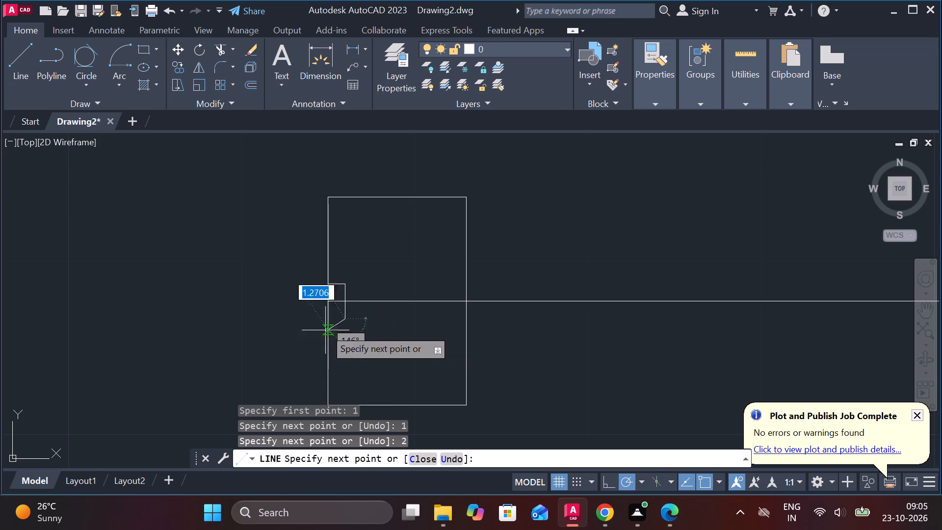
{"action": "type", "text": "1"}
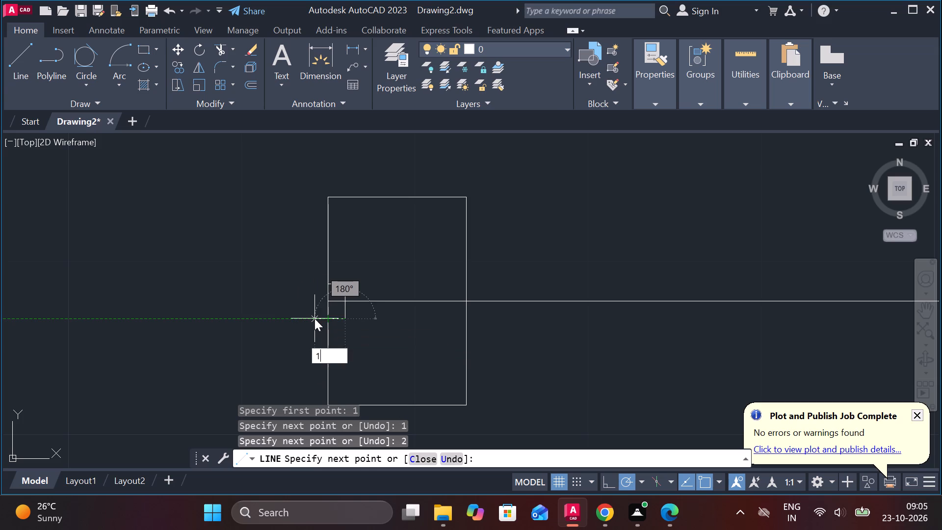
{"action": "key", "text": "space"}
{"action": "scroll", "coordinate": [314, 318], "scroll_direction": "down", "scroll_amount": 1}
{"action": "key", "text": "Escape"}
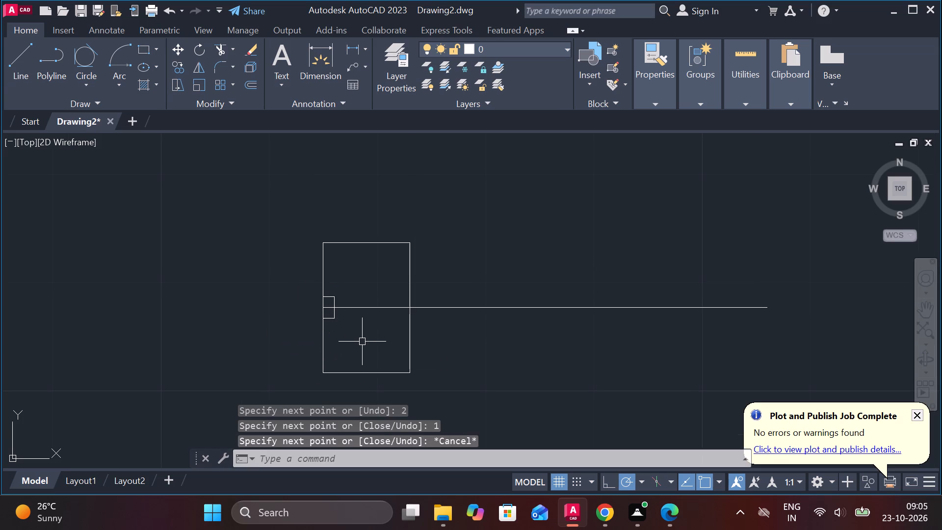
Trim the horizontal line and the rectangle's left side inside the 1 by 2 notch.
{"action": "type", "text": "tr"}
{"action": "key", "text": "space"}
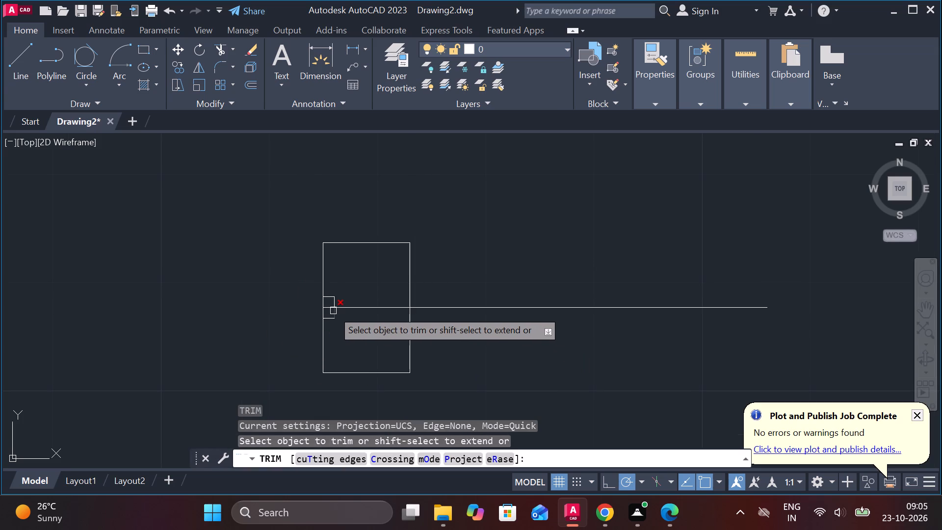
{"action": "left_click", "coordinate": [330, 307]}
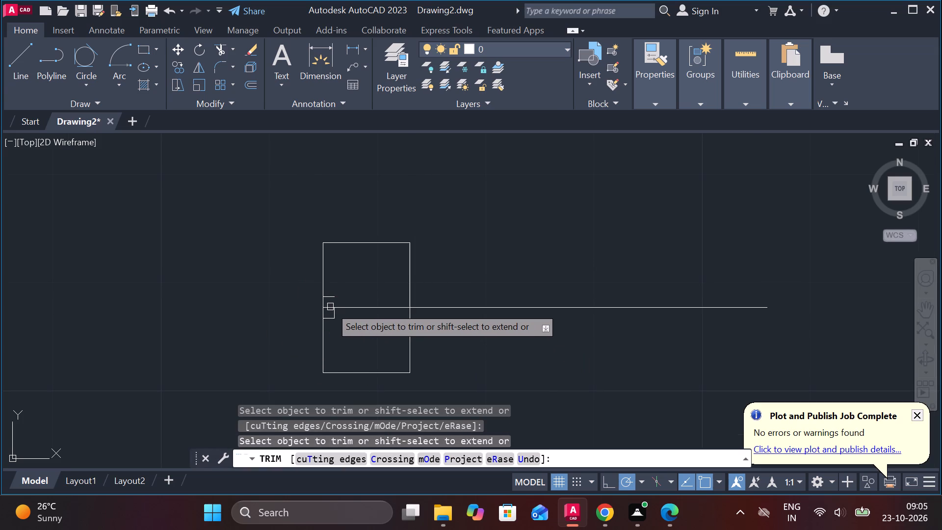
{"action": "key", "text": "ctrl+z"}
{"action": "scroll", "coordinate": [330, 307], "scroll_direction": "up", "scroll_amount": 2}
{"action": "left_click", "coordinate": [323, 313]}
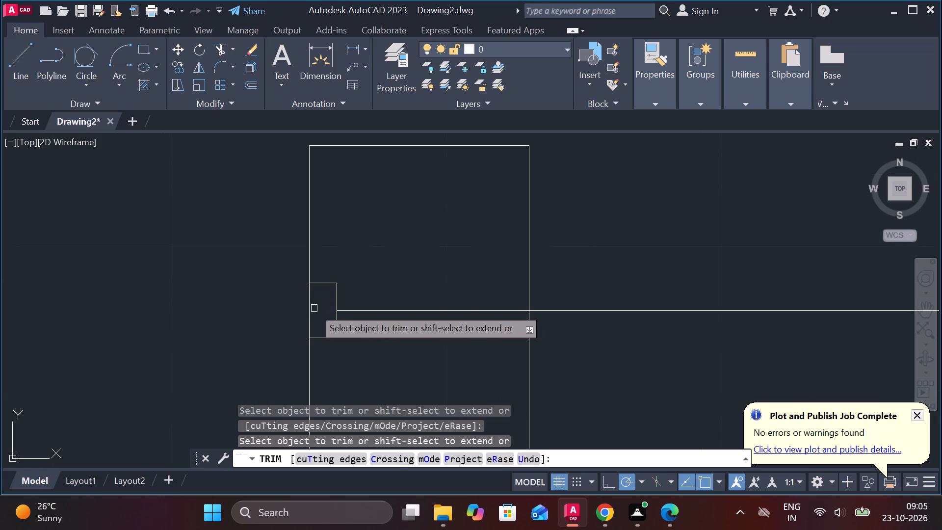
{"action": "left_click", "coordinate": [304, 300]}
{"action": "left_click", "coordinate": [314, 307]}
{"action": "scroll", "coordinate": [314, 307], "scroll_direction": "down", "scroll_amount": 3}
{"action": "scroll", "coordinate": [474, 337], "scroll_direction": "down", "scroll_amount": 2}
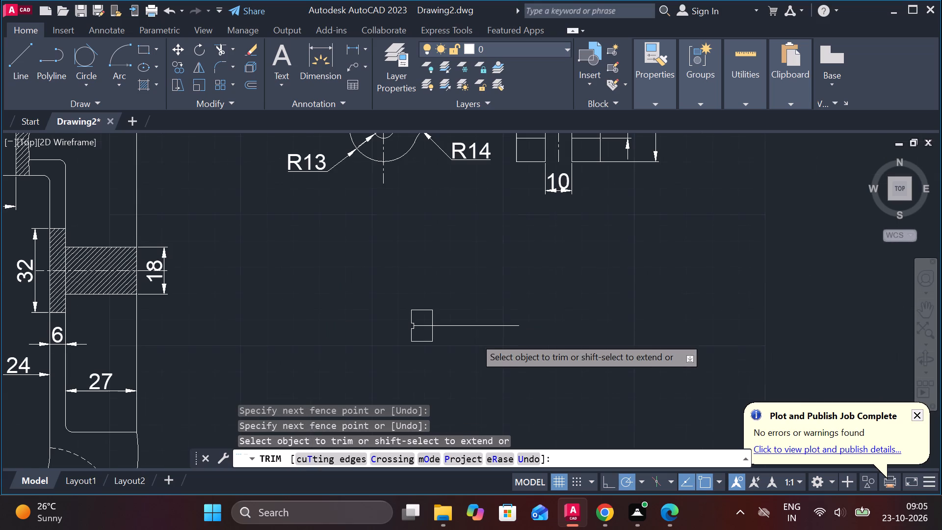
{"action": "middle_click_drag", "start_coordinate": [475, 338], "coordinate": [477, 312]}
{"action": "scroll", "coordinate": [480, 312], "scroll_direction": "up", "scroll_amount": 2}
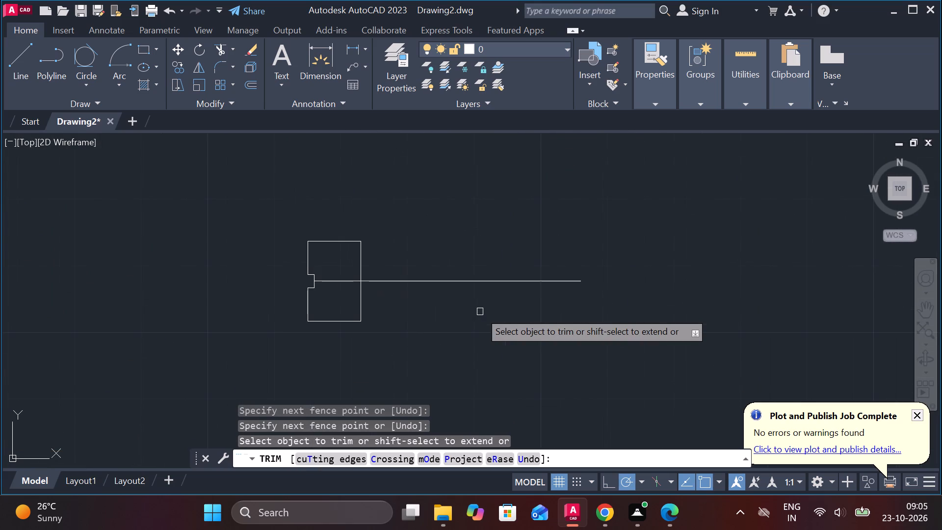
{"action": "key", "text": "Escape"}
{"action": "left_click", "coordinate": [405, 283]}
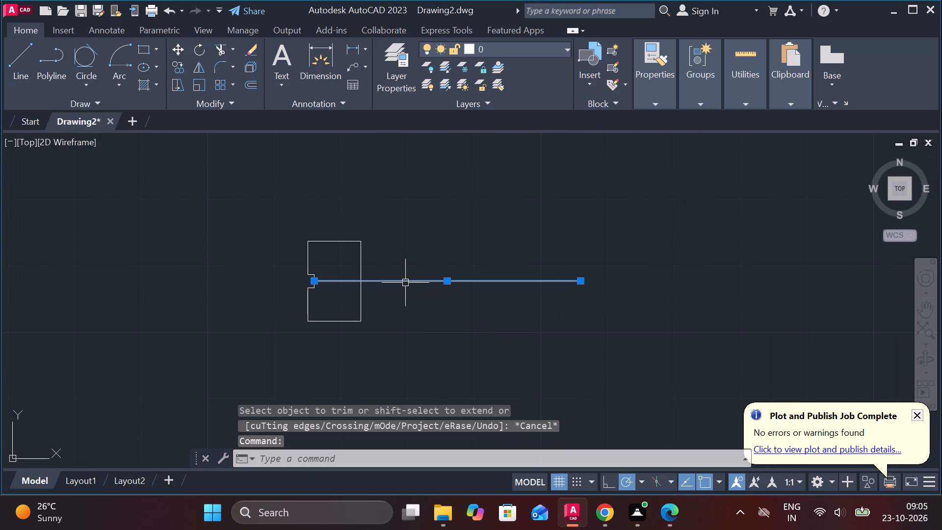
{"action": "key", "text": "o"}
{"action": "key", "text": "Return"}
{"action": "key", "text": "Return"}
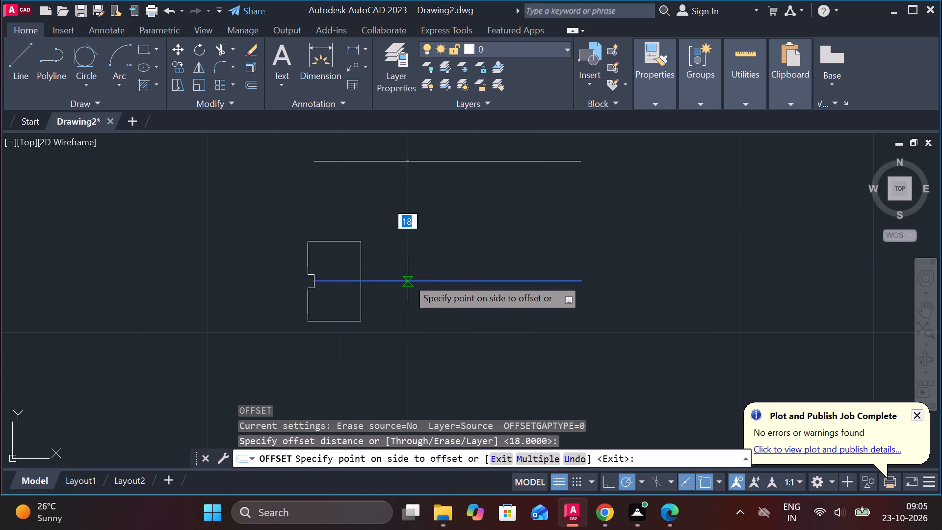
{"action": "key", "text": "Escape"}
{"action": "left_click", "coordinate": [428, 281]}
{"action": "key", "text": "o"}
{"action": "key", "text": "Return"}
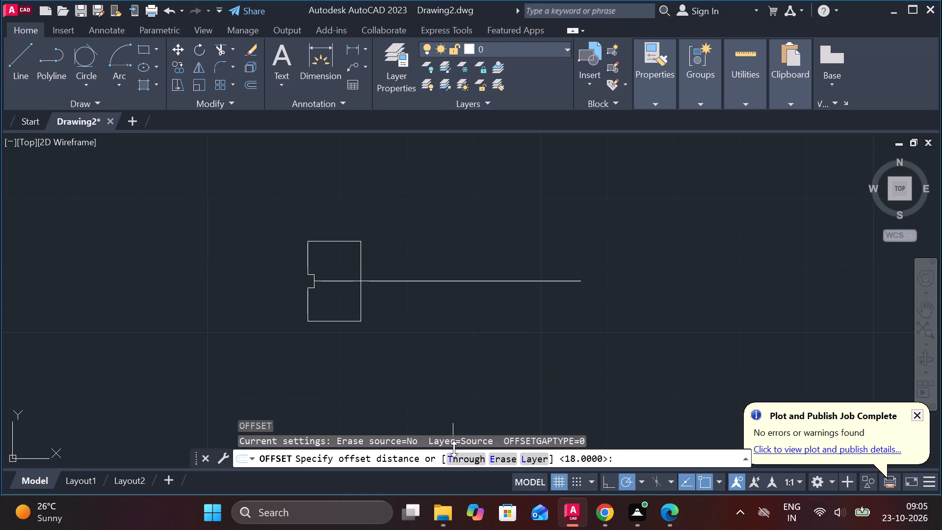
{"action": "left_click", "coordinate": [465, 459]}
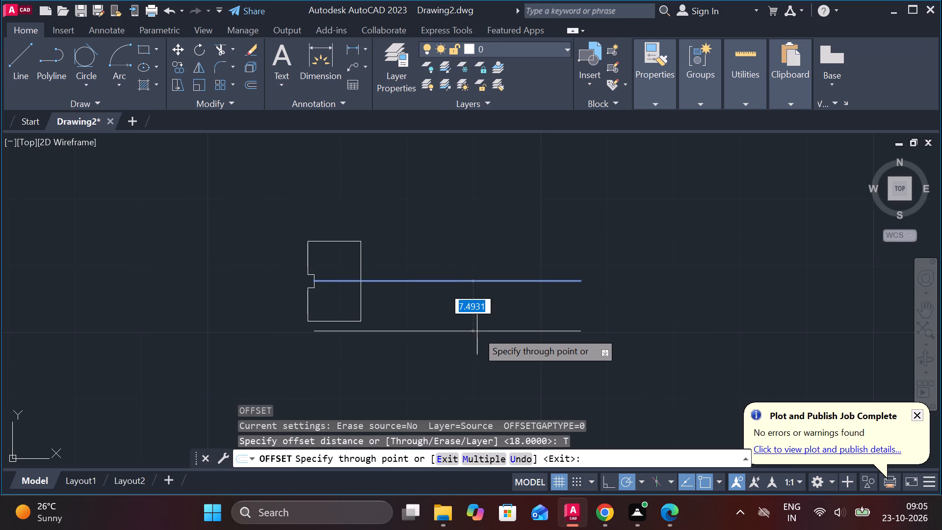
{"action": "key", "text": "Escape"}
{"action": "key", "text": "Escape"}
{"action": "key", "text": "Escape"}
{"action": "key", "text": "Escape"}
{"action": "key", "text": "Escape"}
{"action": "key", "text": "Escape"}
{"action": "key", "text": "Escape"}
Offset the horizontal line by 3.5 to both sides, above and below.
{"action": "key", "text": "o"}
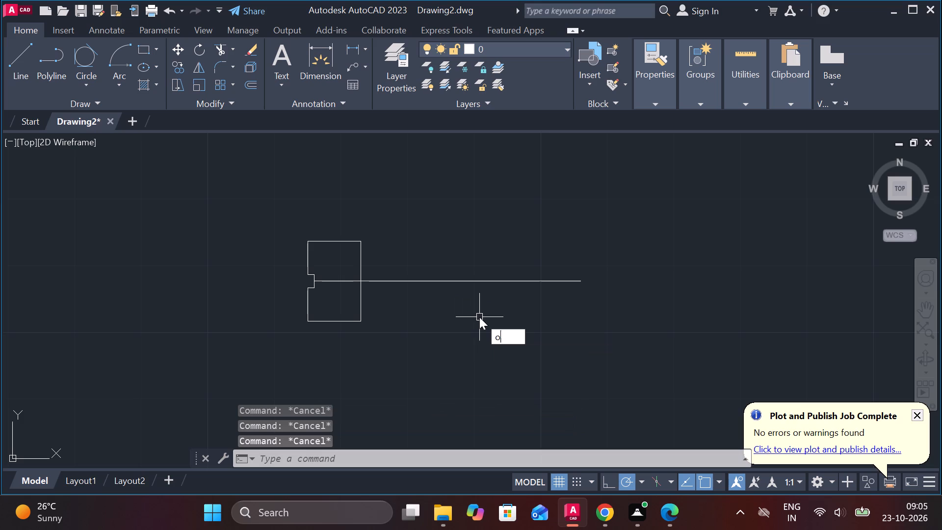
{"action": "key", "text": "Return"}
{"action": "key", "text": "Return"}
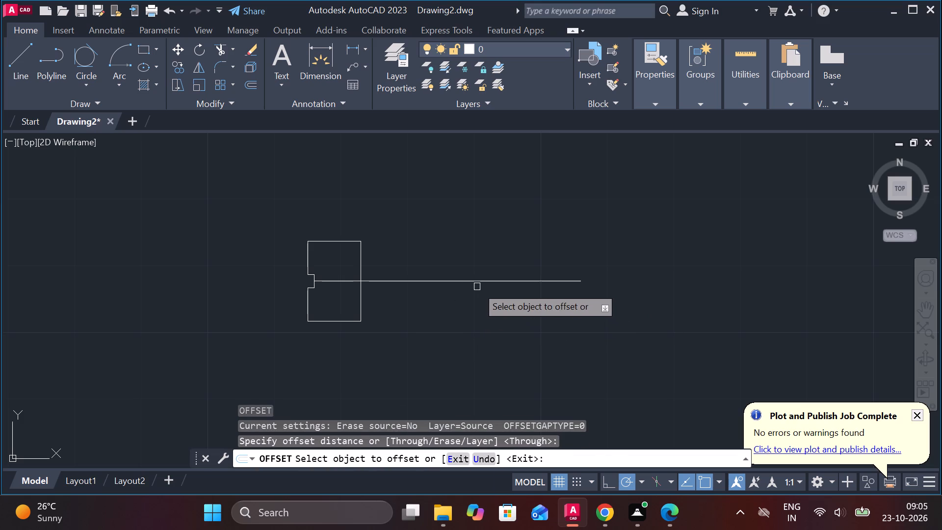
{"action": "left_click", "coordinate": [470, 278]}
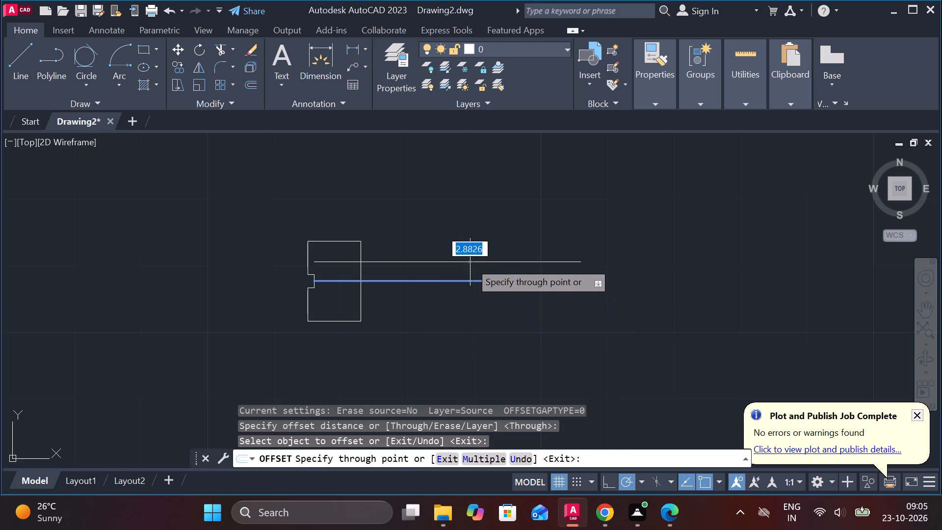
{"action": "key", "text": "3"}
{"action": "type", "text": ".5"}
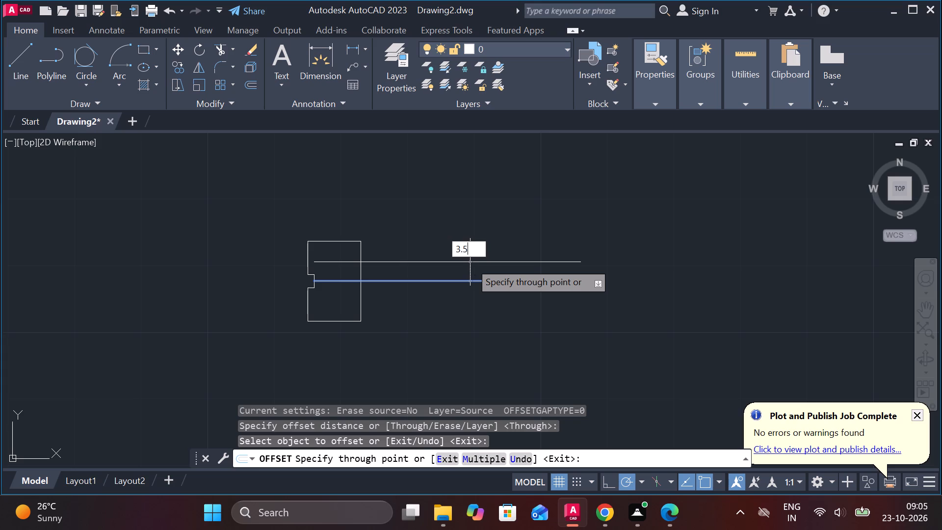
{"action": "key", "text": "Return"}
{"action": "left_click", "coordinate": [462, 283]}
{"action": "type", "text": "3."}
{"action": "key", "text": "5"}
{"action": "key", "text": "Return"}
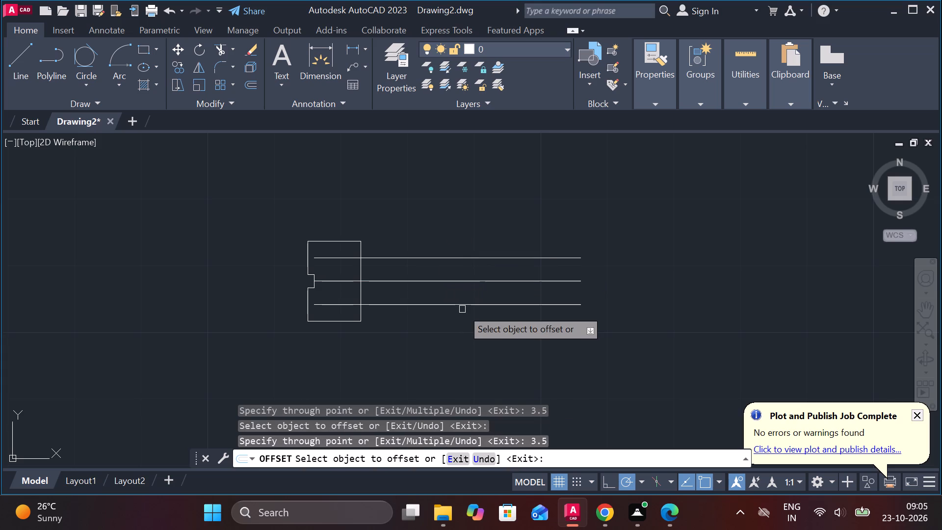
{"action": "key", "text": "Escape"}
Trim the three horizontal lines inside the notched rectangle.
{"action": "type", "text": "tr"}
{"action": "key", "text": "space"}
{"action": "left_click_drag", "start_coordinate": [326, 254], "coordinate": [341, 298]}
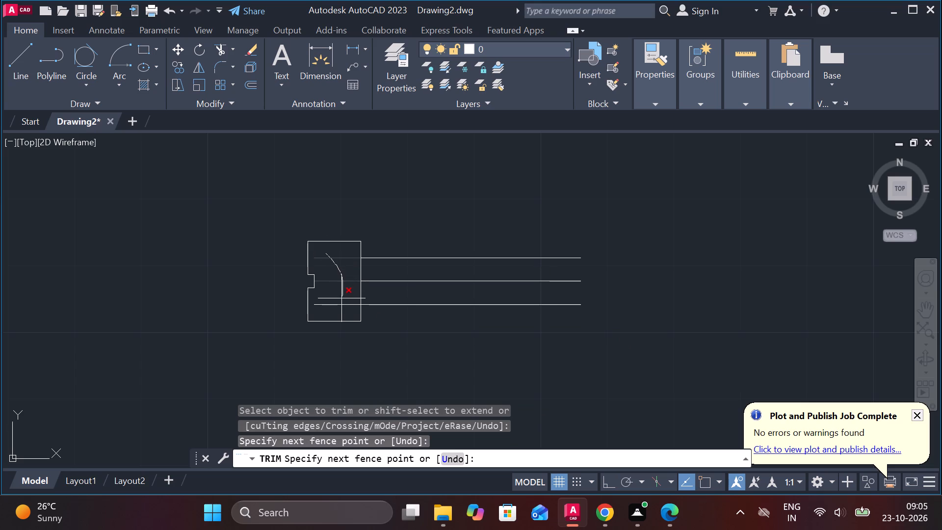
{"action": "left_click_drag", "start_coordinate": [341, 298], "coordinate": [339, 305]}
{"action": "key", "text": "Escape"}
Move the notch's vertical inner side 2 deeper into the rectangle.
{"action": "scroll", "coordinate": [339, 302], "scroll_direction": "up", "scroll_amount": 1}
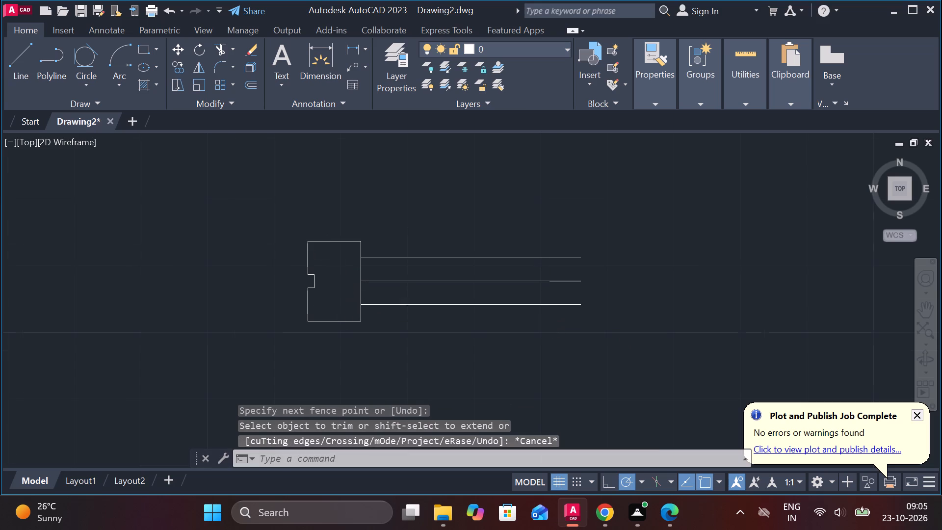
{"action": "left_click", "coordinate": [300, 269]}
{"action": "left_click", "coordinate": [300, 269]}
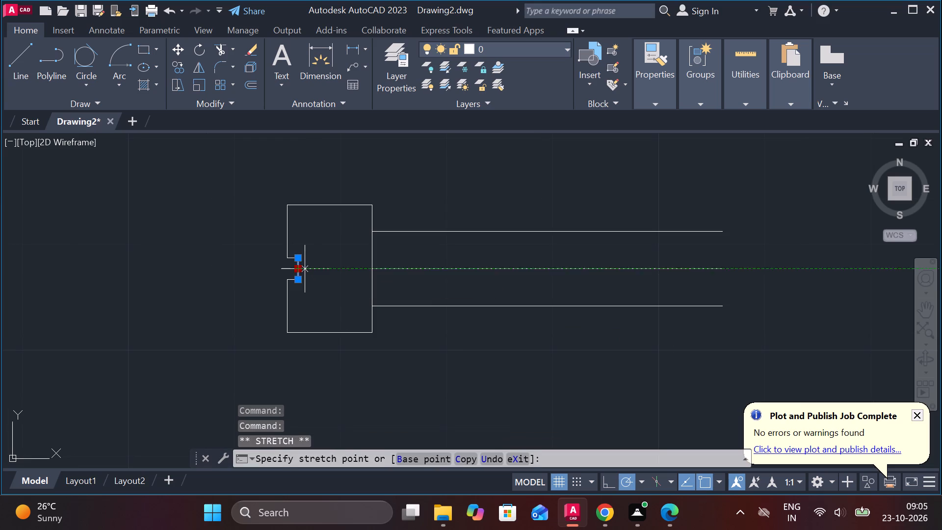
{"action": "type", "text": "2"}
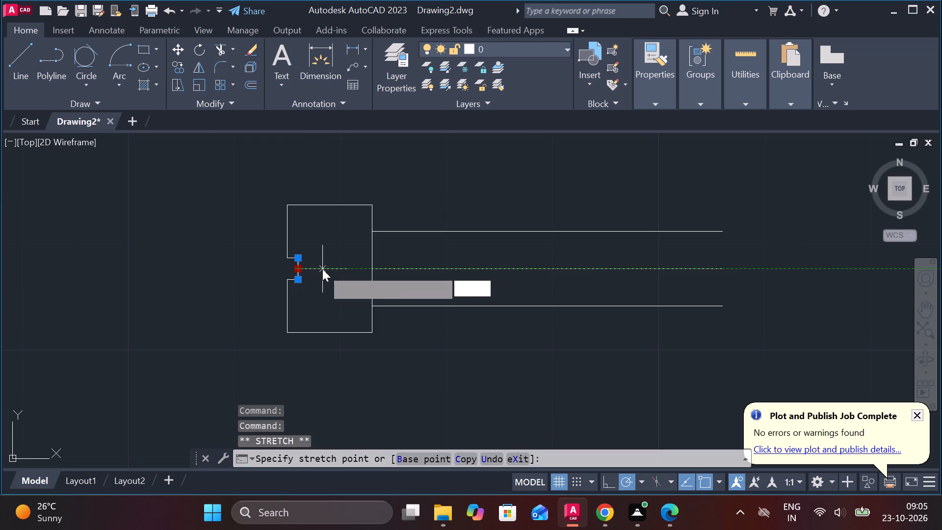
{"action": "key", "text": "space"}
{"action": "key", "text": "Escape"}
Extend the notch's upper and lower edges to its moved inner side.
{"action": "type", "text": "ex"}
{"action": "key", "text": "space"}
{"action": "left_click", "coordinate": [301, 280]}
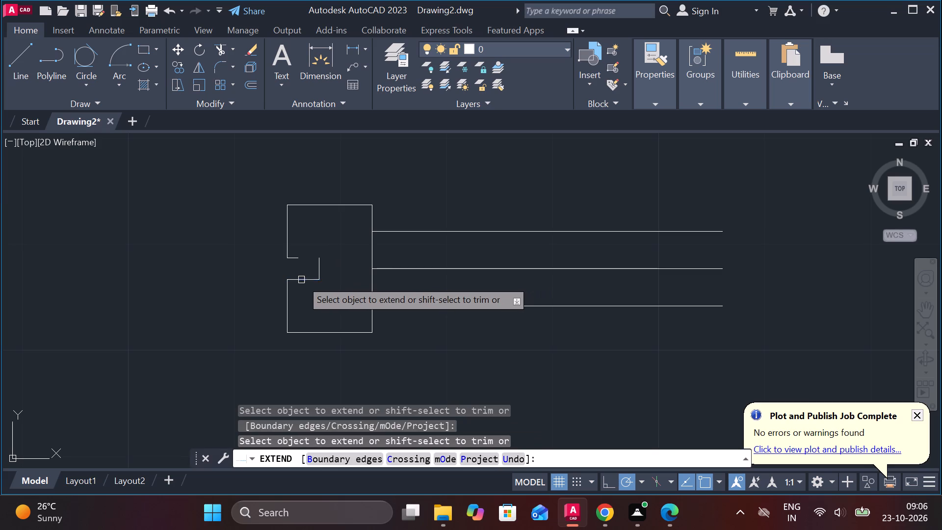
{"action": "left_click", "coordinate": [298, 262]}
{"action": "scroll", "coordinate": [375, 266], "scroll_direction": "down", "scroll_amount": 1}
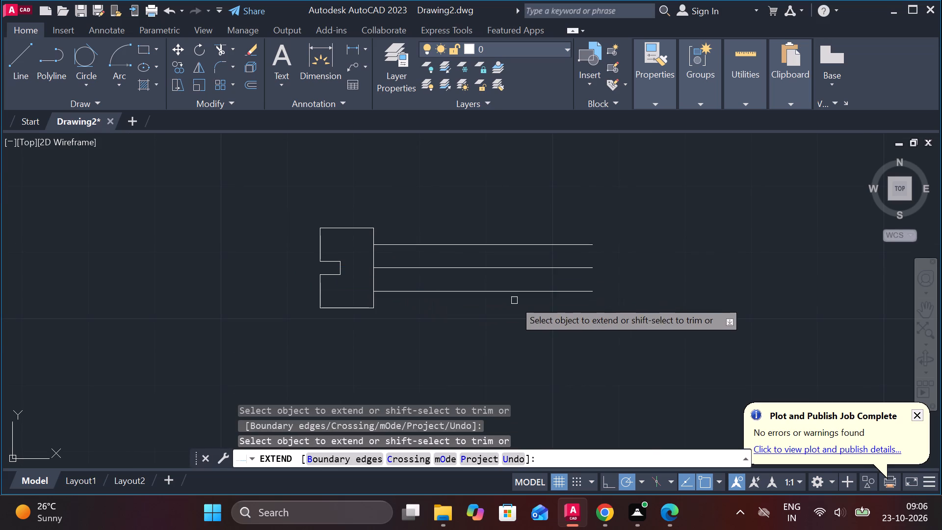
{"action": "scroll", "coordinate": [514, 300], "scroll_direction": "down", "scroll_amount": 1}
{"action": "middle_click_drag", "start_coordinate": [539, 304], "coordinate": [482, 301]}
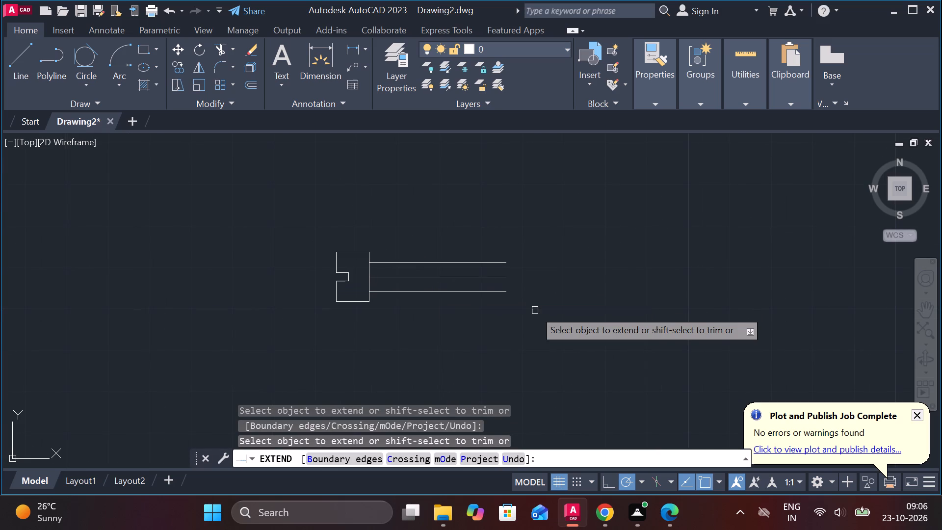
{"action": "key", "text": "Escape"}
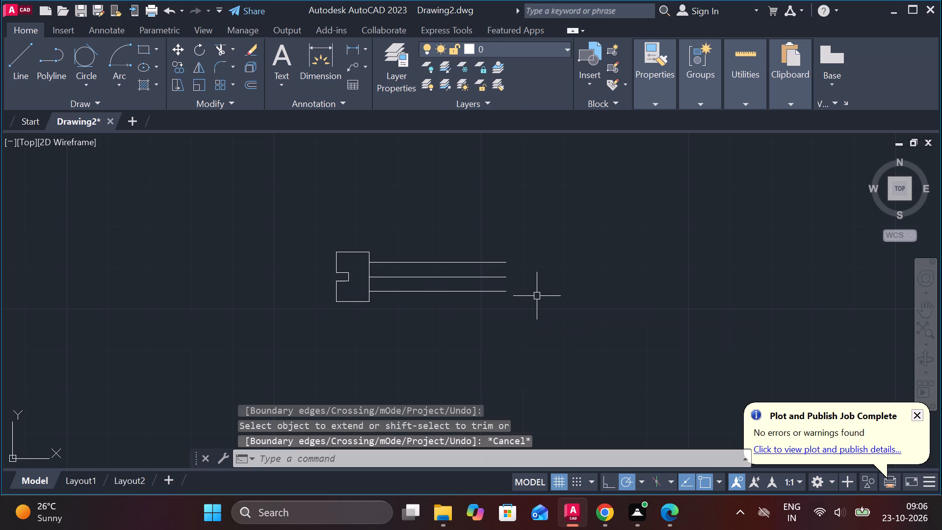
Draw a vertical line joining the right ends of the upper and lower horizontal lines.
{"action": "key", "text": "l"}
{"action": "key", "text": "Return"}
{"action": "left_click", "coordinate": [509, 266]}
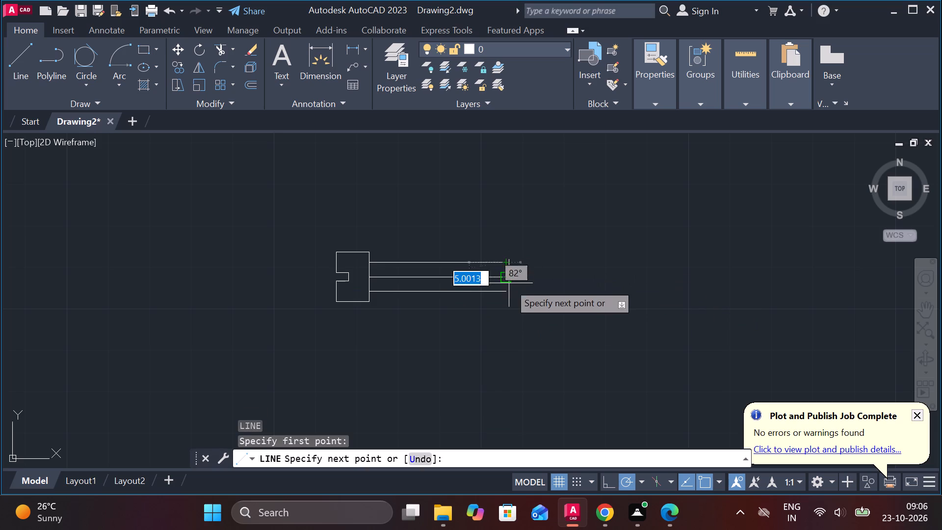
{"action": "left_click", "coordinate": [507, 286]}
{"action": "key", "text": "Escape"}
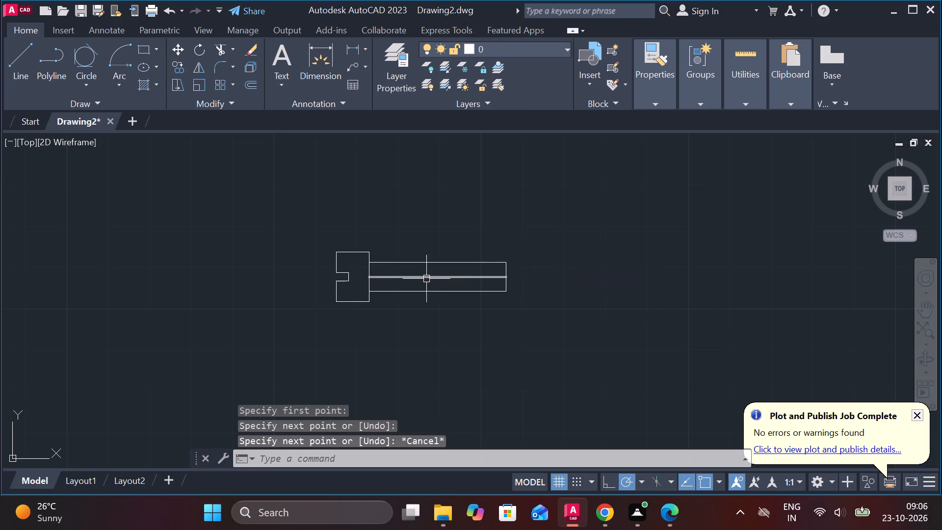
Stretch the middle horizontal line past the head's notched side and past the shank's closing end line.
{"action": "left_click", "coordinate": [417, 276]}
{"action": "scroll", "coordinate": [417, 276], "scroll_direction": "up", "scroll_amount": 1}
{"action": "left_click", "coordinate": [336, 281]}
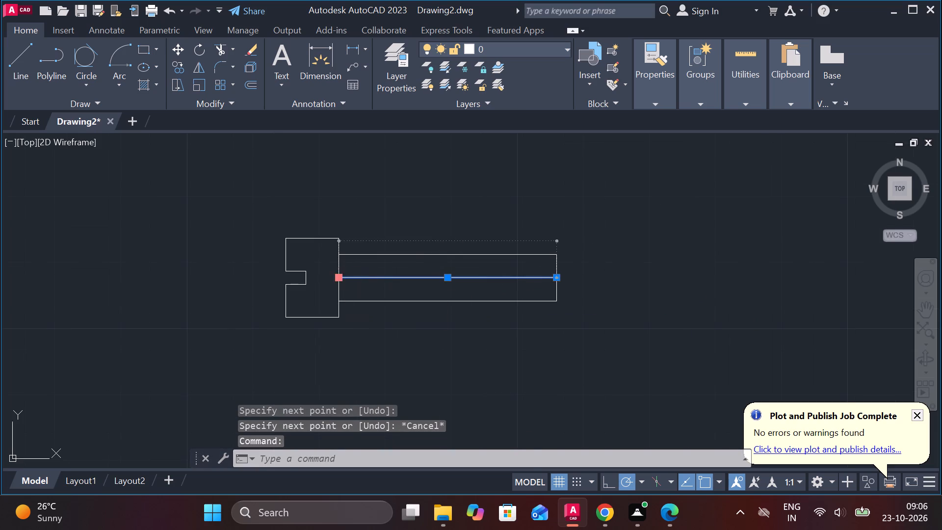
{"action": "left_click", "coordinate": [257, 278]}
{"action": "key", "text": "Escape"}
{"action": "left_click", "coordinate": [503, 279]}
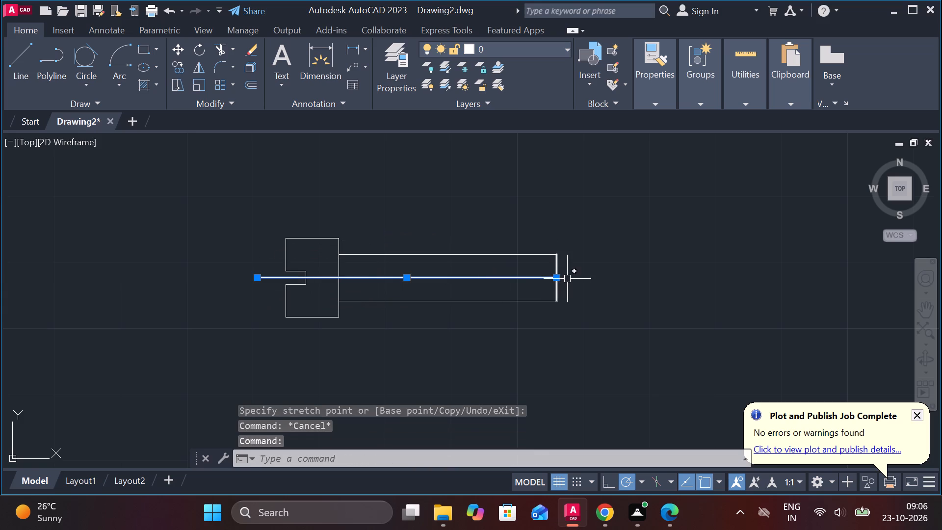
{"action": "left_click", "coordinate": [559, 279]}
{"action": "left_click", "coordinate": [598, 279]}
{"action": "key", "text": "Escape"}
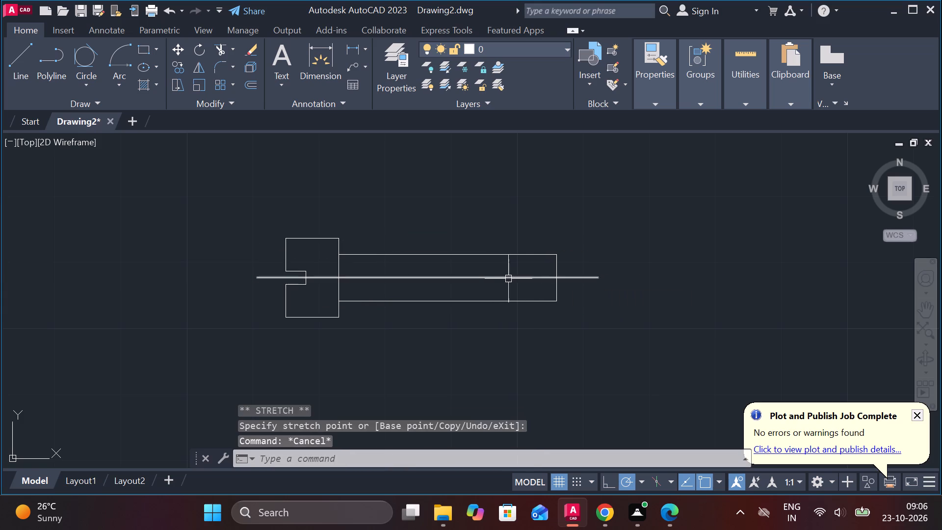
Set the middle horizontal line's linetype to CENTER.
{"action": "left_click", "coordinate": [508, 279]}
{"action": "left_click", "coordinate": [657, 108]}
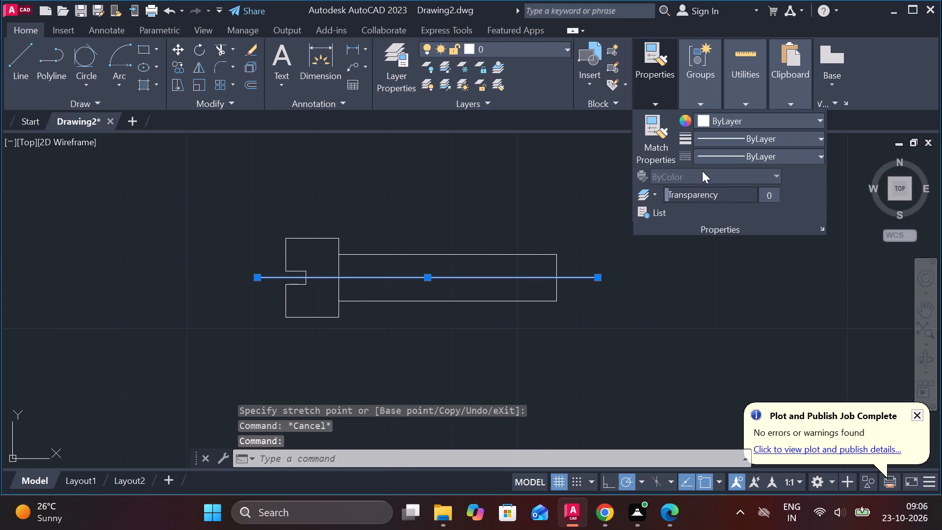
{"action": "left_click", "coordinate": [725, 146]}
{"action": "left_click", "coordinate": [773, 138]}
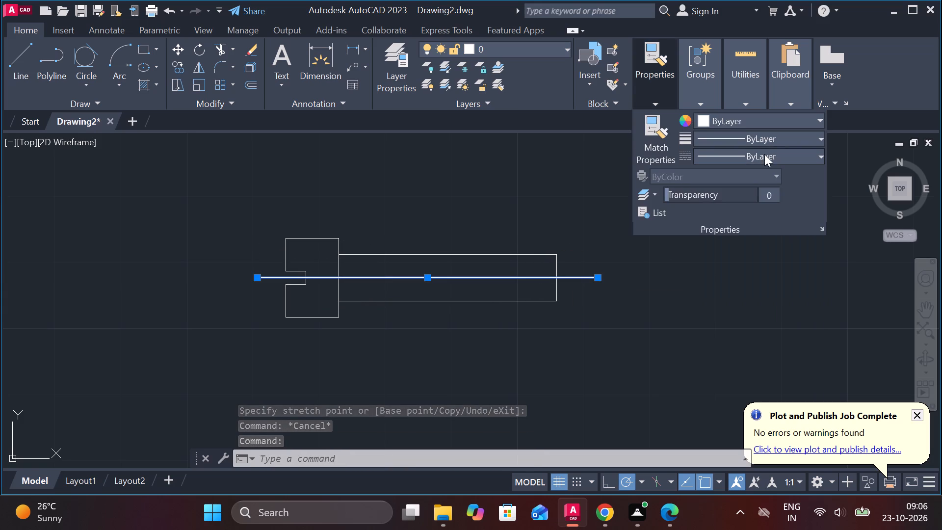
{"action": "left_click", "coordinate": [761, 159]}
{"action": "left_click", "coordinate": [724, 213]}
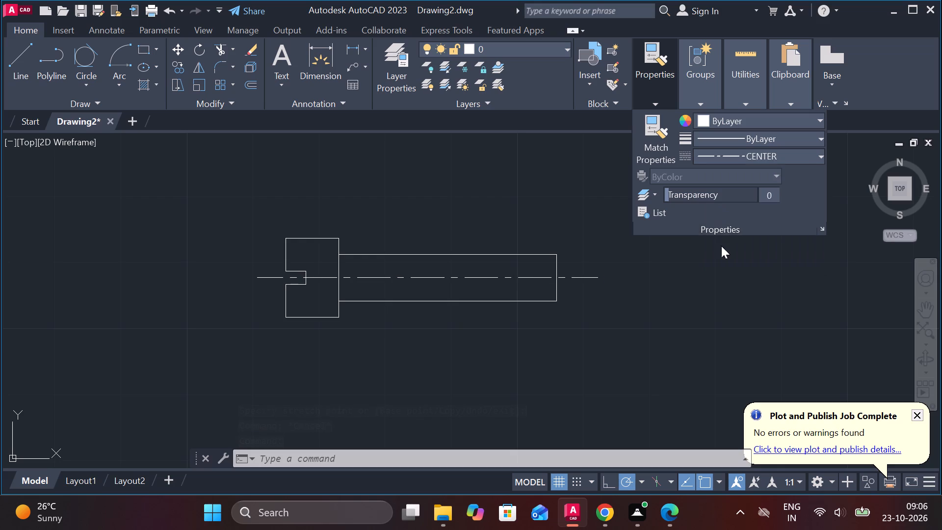
{"action": "key", "text": "Escape"}
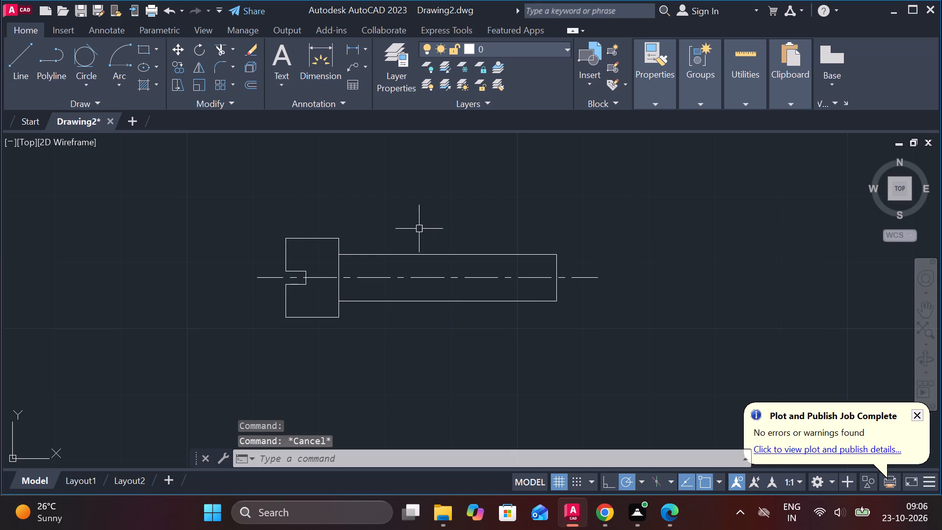
Offset the shank's vertical end line 12 inward toward the head.
{"action": "left_click", "coordinate": [555, 268]}
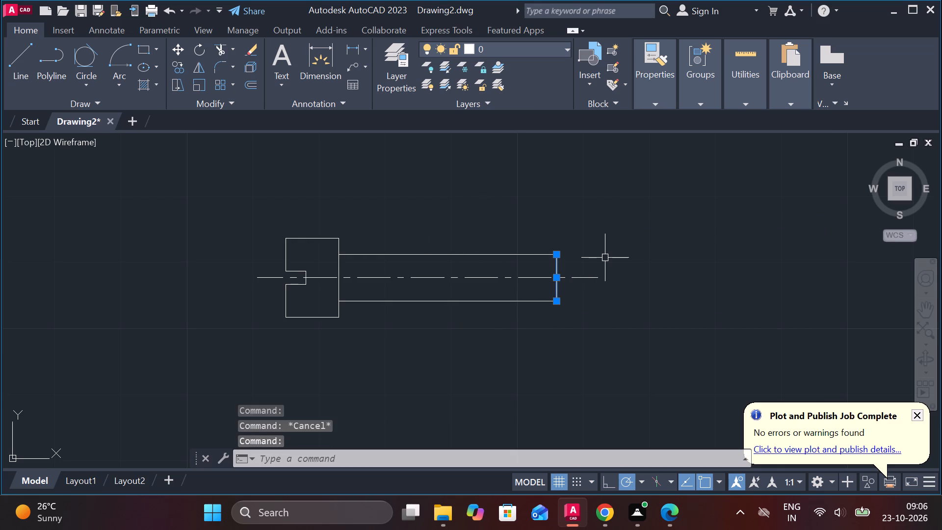
{"action": "key", "text": "o"}
{"action": "key", "text": "Return"}
{"action": "key", "text": "Return"}
{"action": "type", "text": "12"}
{"action": "key", "text": "Return"}
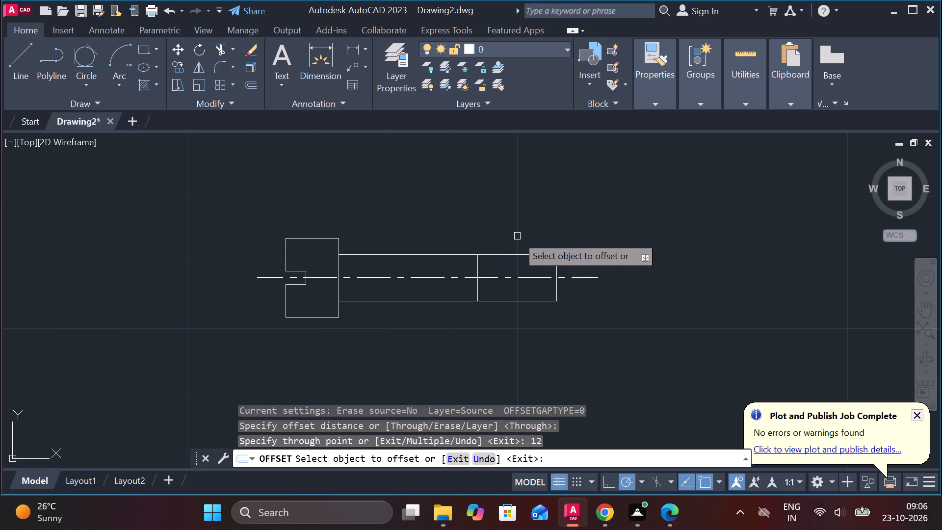
{"action": "key", "text": "Escape"}
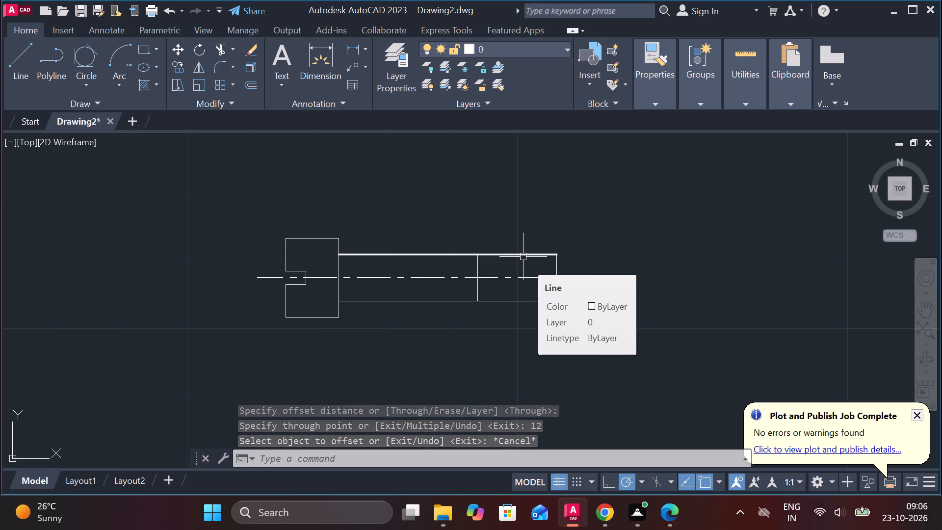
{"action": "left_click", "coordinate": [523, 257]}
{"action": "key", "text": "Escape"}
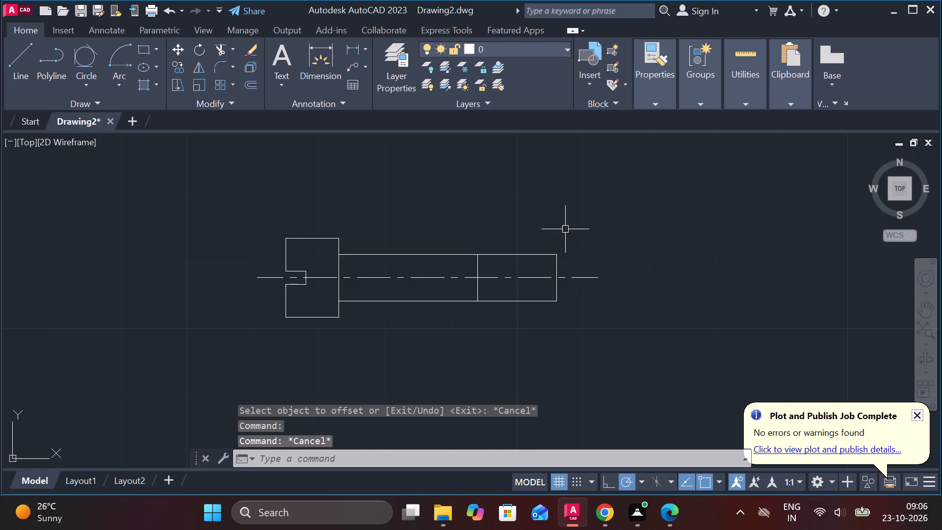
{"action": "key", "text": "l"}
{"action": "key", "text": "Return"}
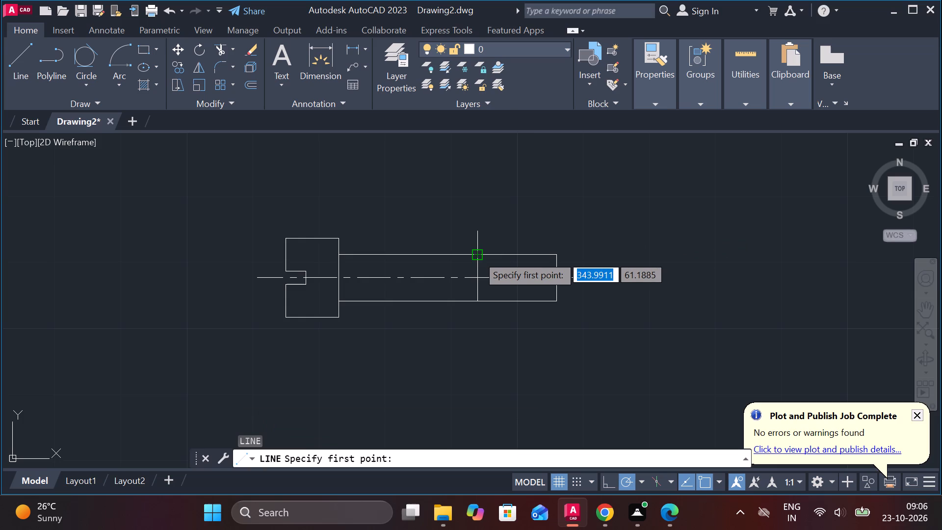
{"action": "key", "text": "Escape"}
Offset the shank's upper and lower edges inward by .5 each.
{"action": "left_click", "coordinate": [504, 253]}
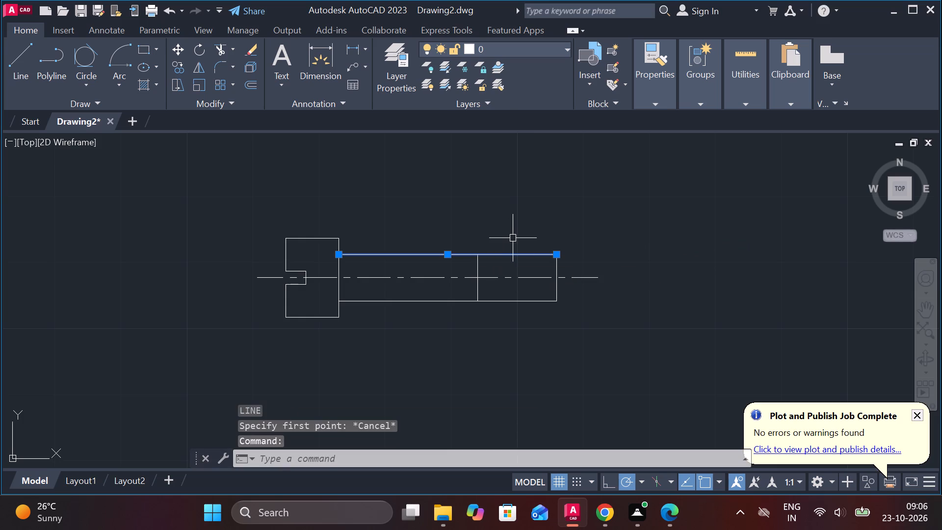
{"action": "key", "text": "o"}
{"action": "key", "text": "Return"}
{"action": "key", "text": "Return"}
{"action": "type", "text": ".5"}
{"action": "key", "text": "Return"}
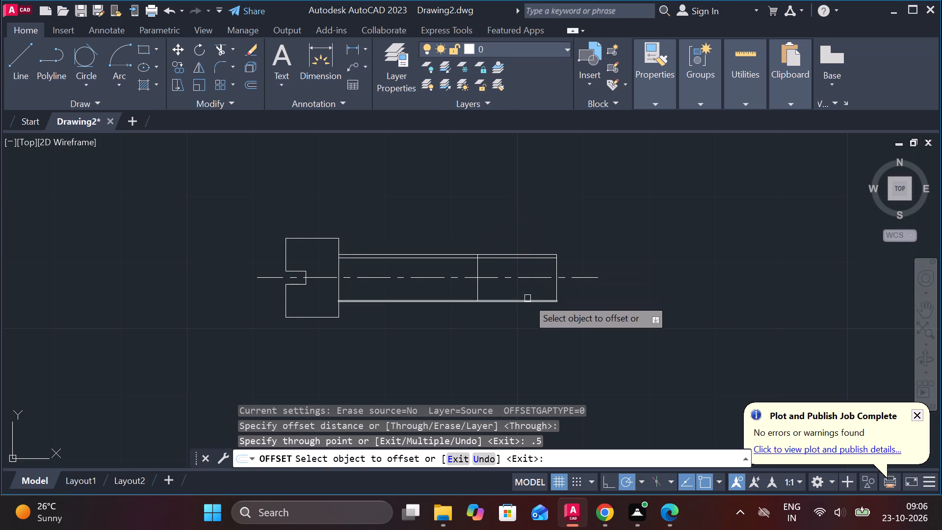
{"action": "left_click", "coordinate": [527, 298]}
{"action": "type", "text": ".5"}
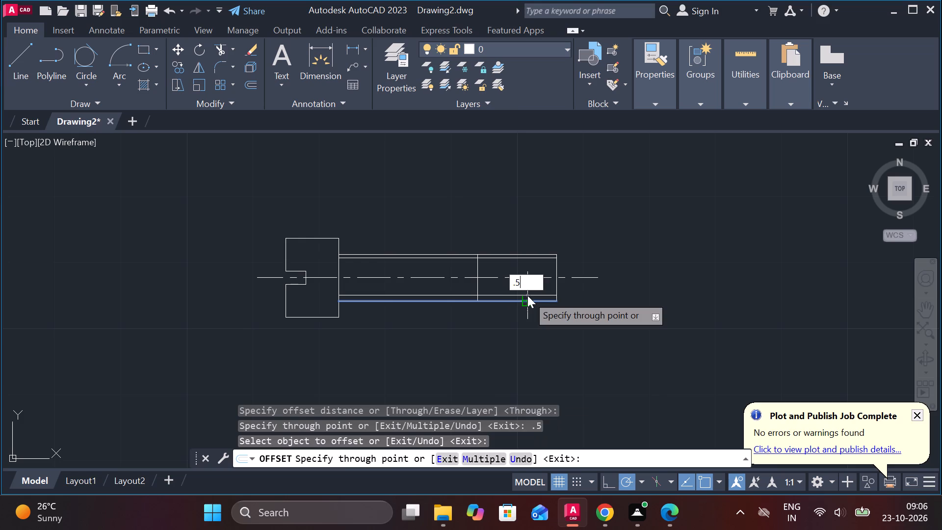
{"action": "key", "text": "Return"}
{"action": "key", "text": "Escape"}
Trim both inner offset lines between the head and the inner vertical line, leaving them only along the shank's end section.
{"action": "type", "text": "tr"}
{"action": "key", "text": "space"}
{"action": "left_click", "coordinate": [470, 295]}
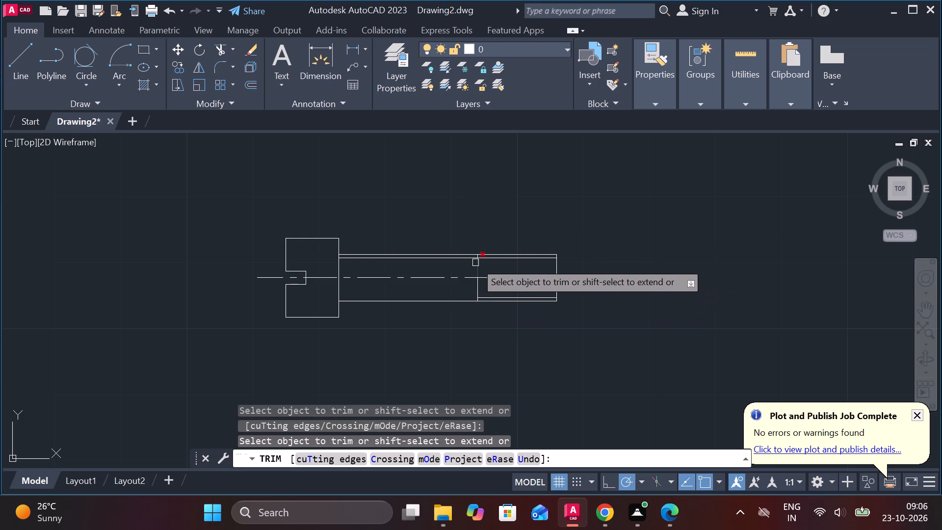
{"action": "left_click", "coordinate": [461, 261]}
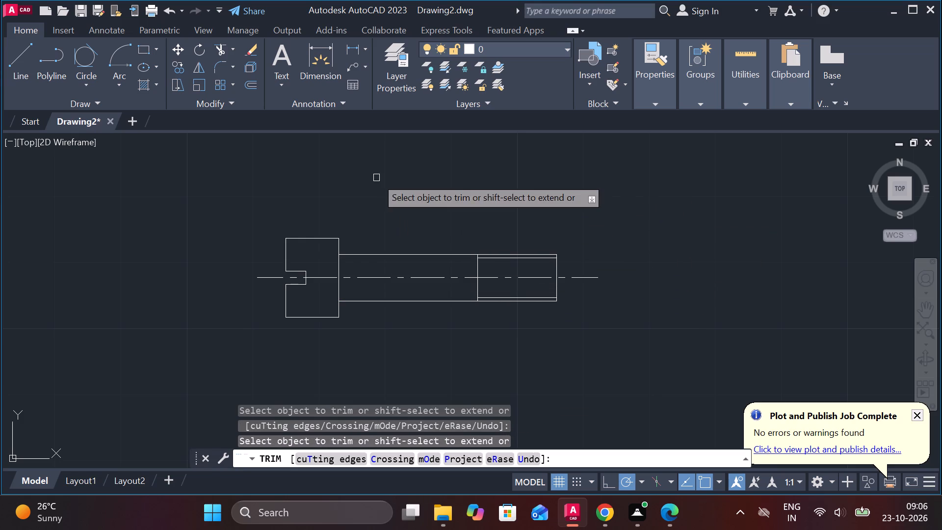
{"action": "key", "text": "Escape"}
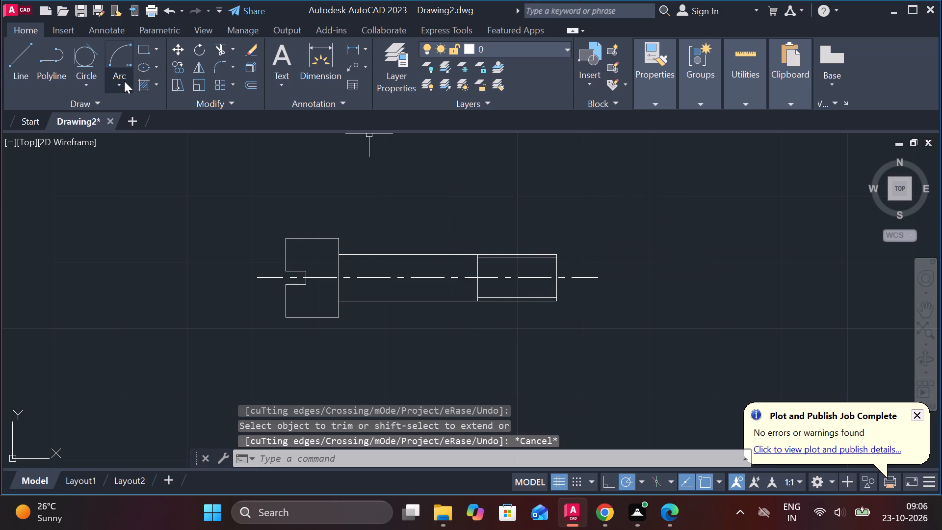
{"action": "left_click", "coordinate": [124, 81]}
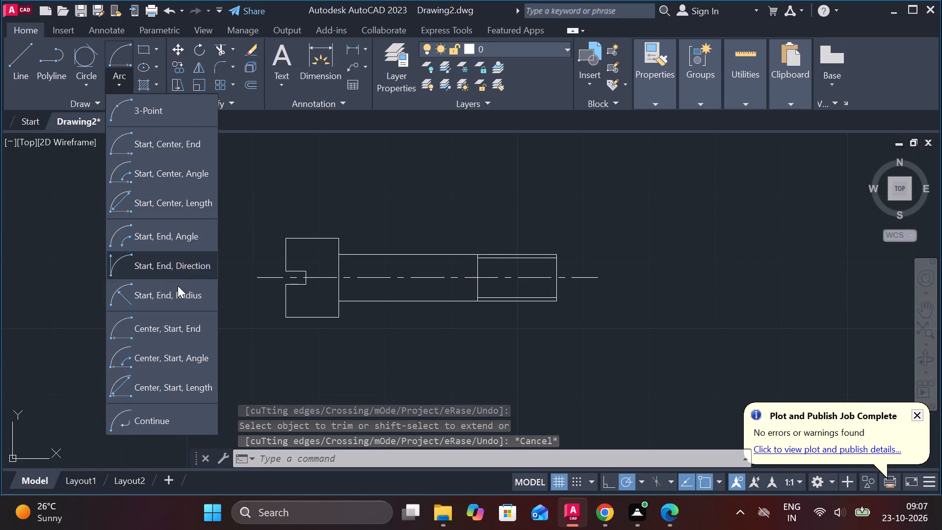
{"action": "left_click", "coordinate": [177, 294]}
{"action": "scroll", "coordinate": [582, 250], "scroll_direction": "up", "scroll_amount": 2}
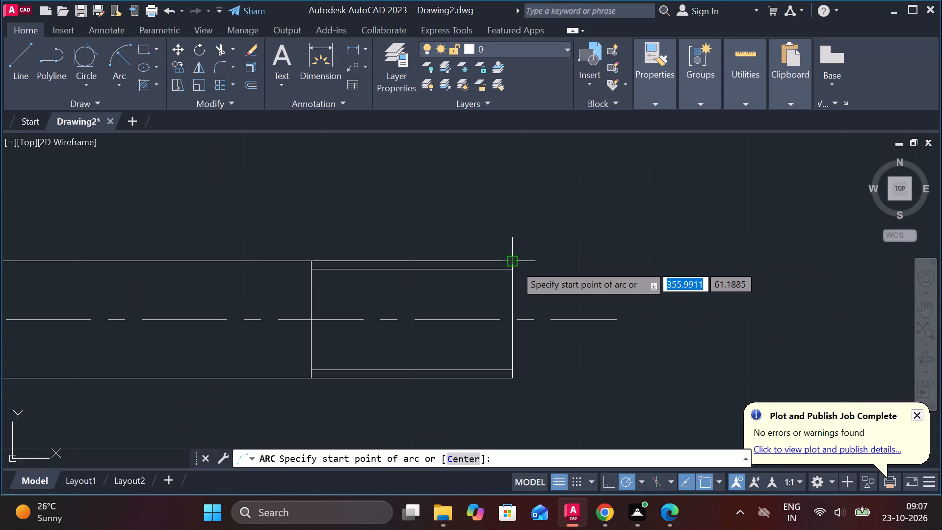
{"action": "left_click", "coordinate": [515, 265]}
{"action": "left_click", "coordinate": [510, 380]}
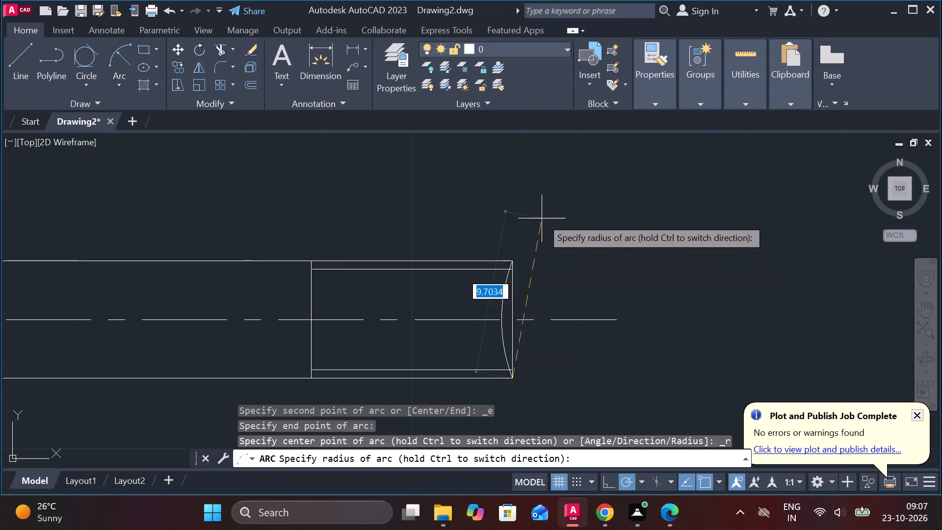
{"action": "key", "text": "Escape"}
Draw a three-point arc from the shank end's lower corner through its upper corner, with the end point at distance 7.
{"action": "key", "text": "space"}
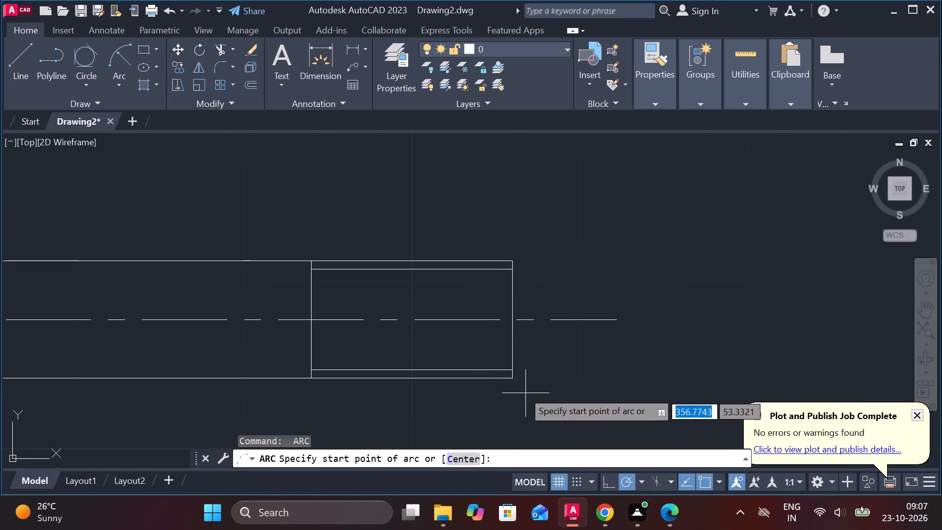
{"action": "left_click", "coordinate": [514, 381]}
{"action": "left_click", "coordinate": [513, 258]}
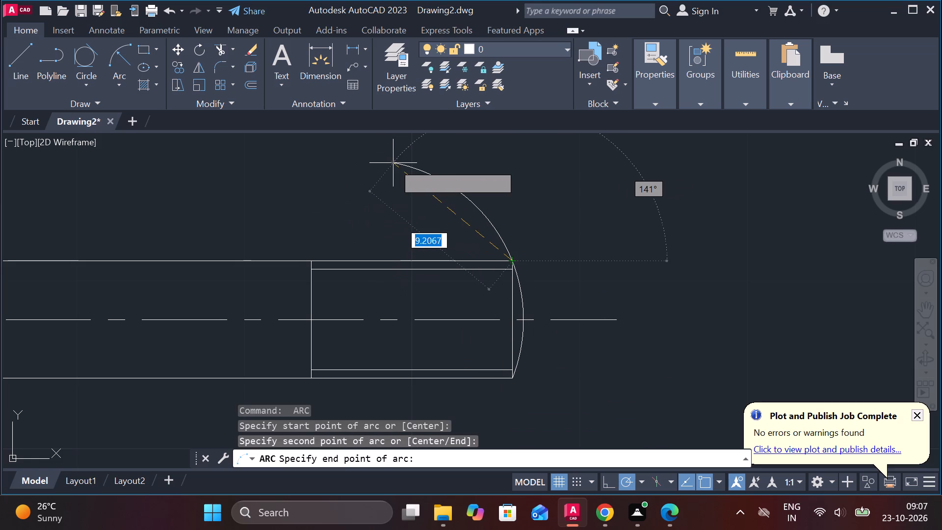
{"action": "key", "text": "7"}
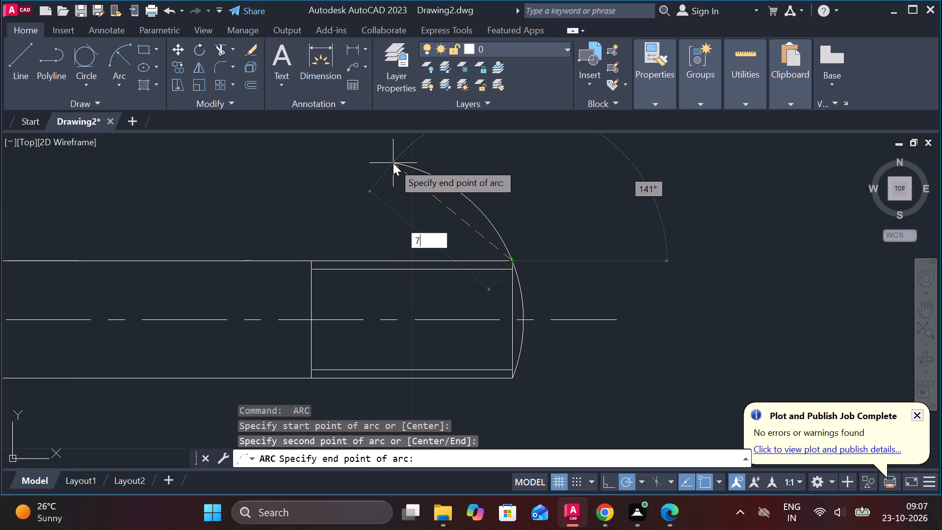
{"action": "key", "text": "Return"}
Trim the part of the arc above the shank, leaving only the rounded tip at the shank's end.
{"action": "type", "text": "tr"}
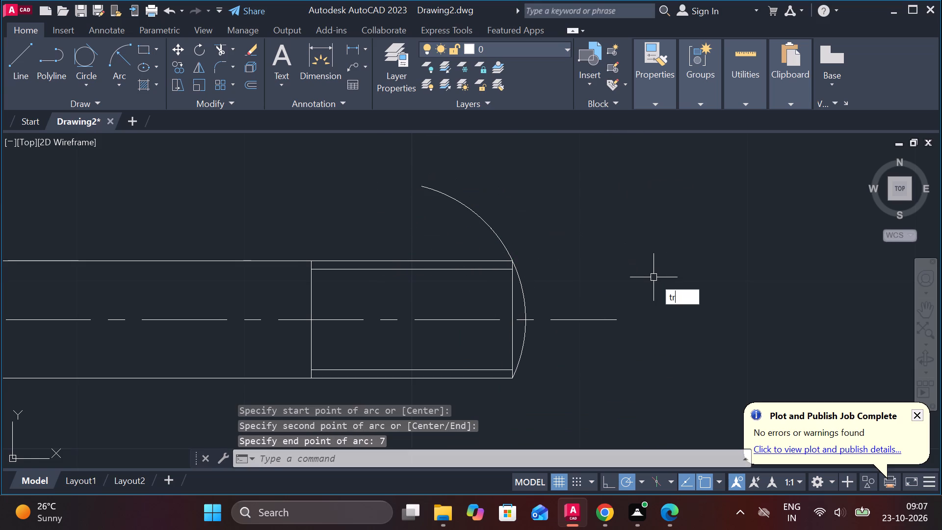
{"action": "key", "text": "space"}
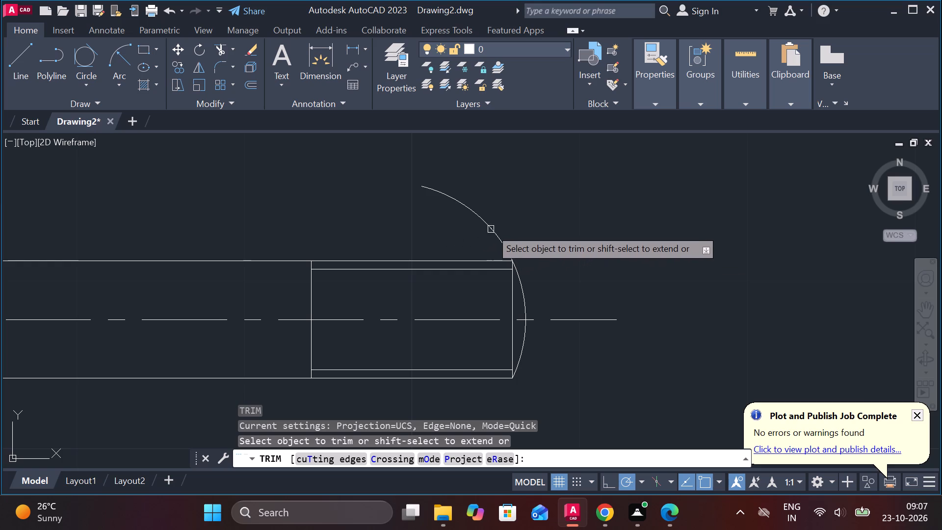
{"action": "left_click", "coordinate": [491, 229]}
{"action": "scroll", "coordinate": [579, 250], "scroll_direction": "down", "scroll_amount": 1}
{"action": "scroll", "coordinate": [640, 295], "scroll_direction": "down", "scroll_amount": 2}
{"action": "scroll", "coordinate": [489, 346], "scroll_direction": "up", "scroll_amount": 1}
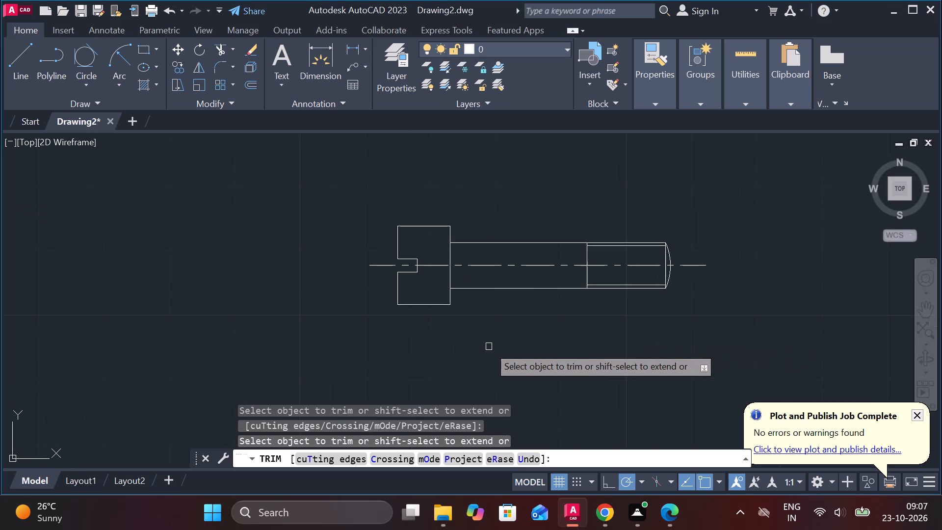
{"action": "key", "text": "Escape"}
Add aligned horizontal linear dimensions above the screw for the head's length and the shank's length.
{"action": "left_click", "coordinate": [354, 54]}
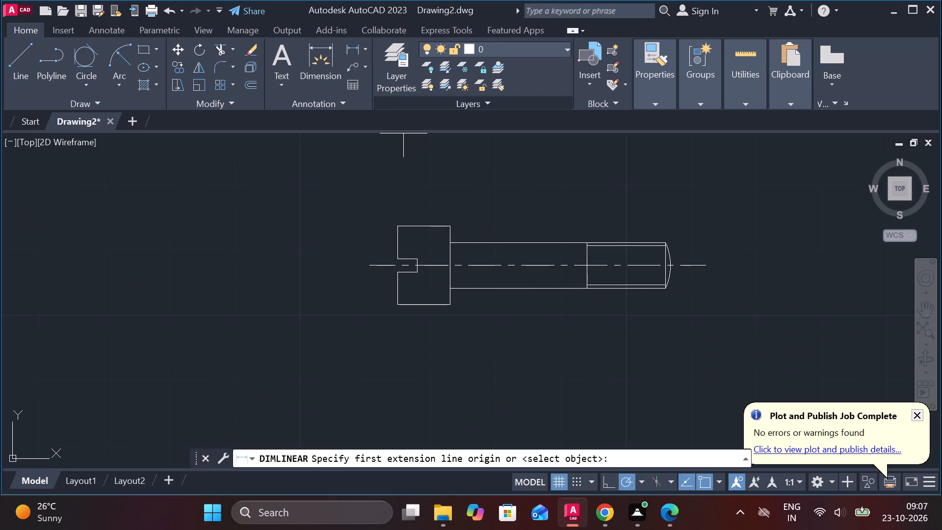
{"action": "left_click", "coordinate": [392, 225]}
{"action": "left_click", "coordinate": [442, 227]}
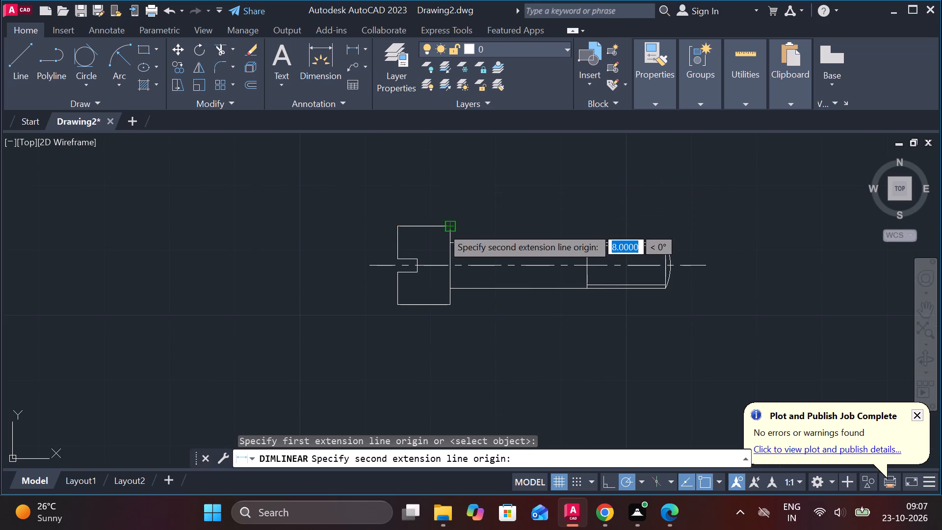
{"action": "left_click", "coordinate": [427, 186]}
{"action": "key", "text": "space"}
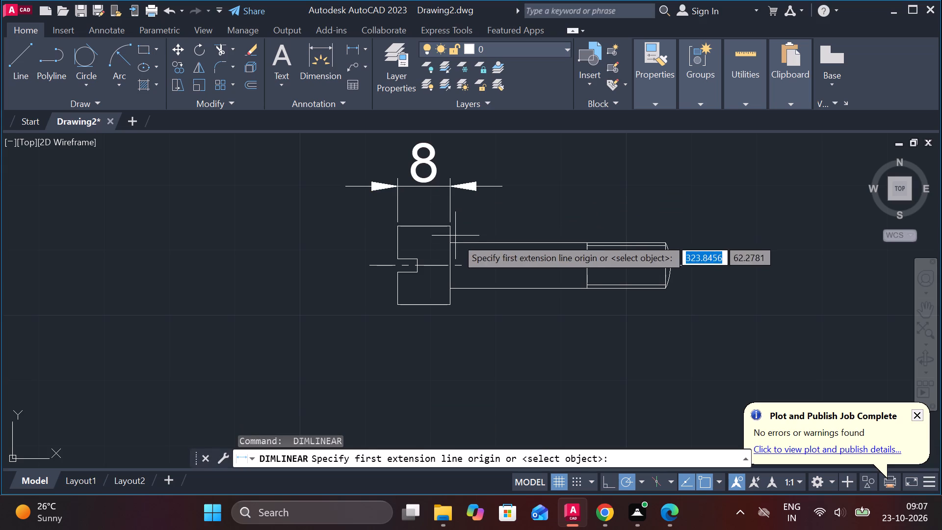
{"action": "left_click", "coordinate": [449, 238]}
{"action": "left_click", "coordinate": [665, 239]}
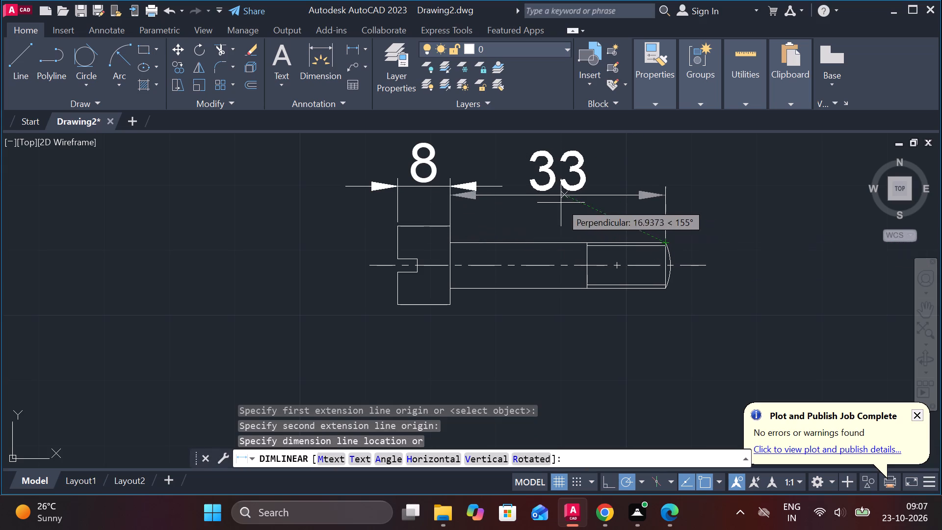
{"action": "left_click", "coordinate": [453, 184]}
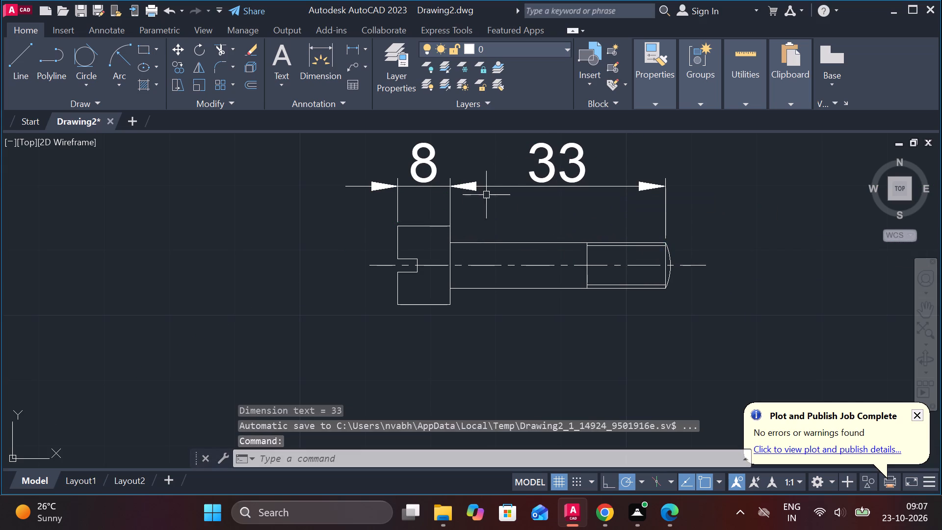
Add a vertical linear dimension for the shank's diameter beyond its rounded end and prefix its text with M.
{"action": "middle_click_drag", "start_coordinate": [590, 217], "coordinate": [521, 200]}
{"action": "scroll", "coordinate": [605, 218], "scroll_direction": "up", "scroll_amount": 1}
{"action": "key", "text": "space"}
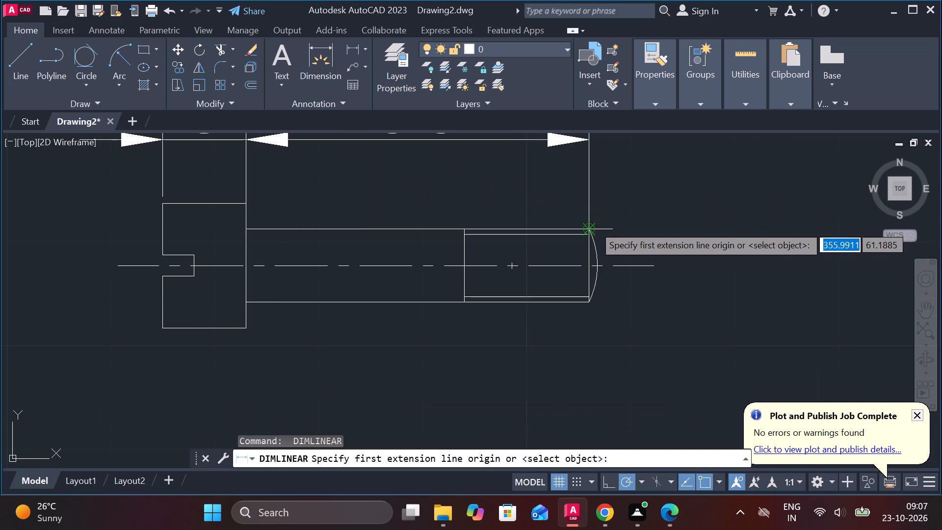
{"action": "left_click", "coordinate": [594, 225]}
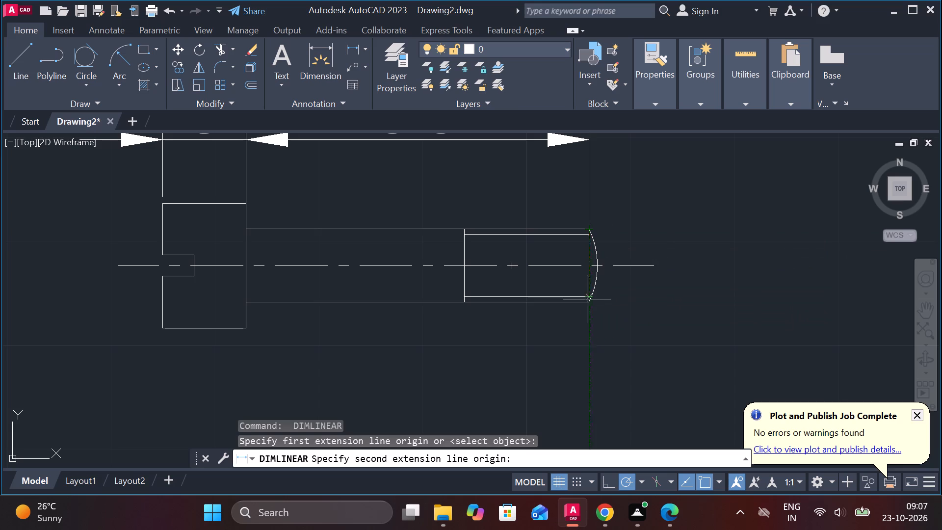
{"action": "left_click", "coordinate": [587, 302]}
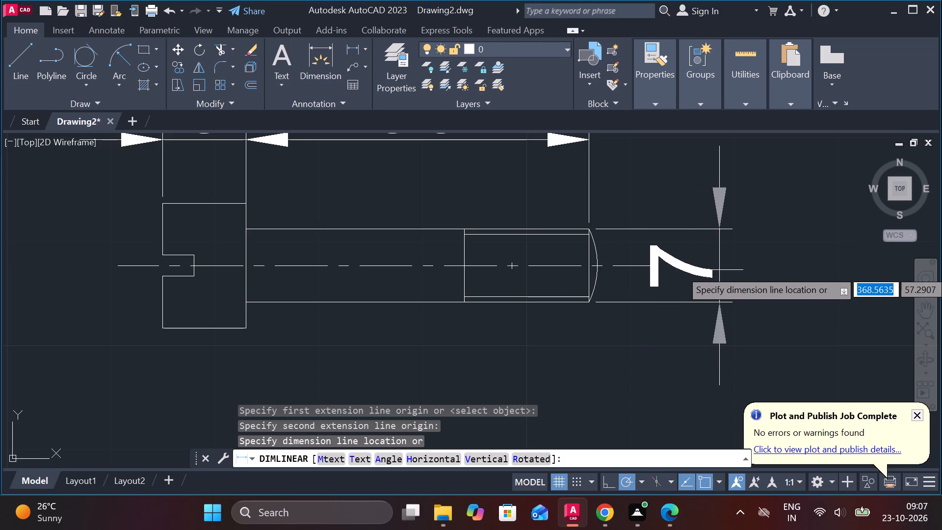
{"action": "left_click", "coordinate": [666, 269]}
{"action": "double_click", "coordinate": [645, 268]}
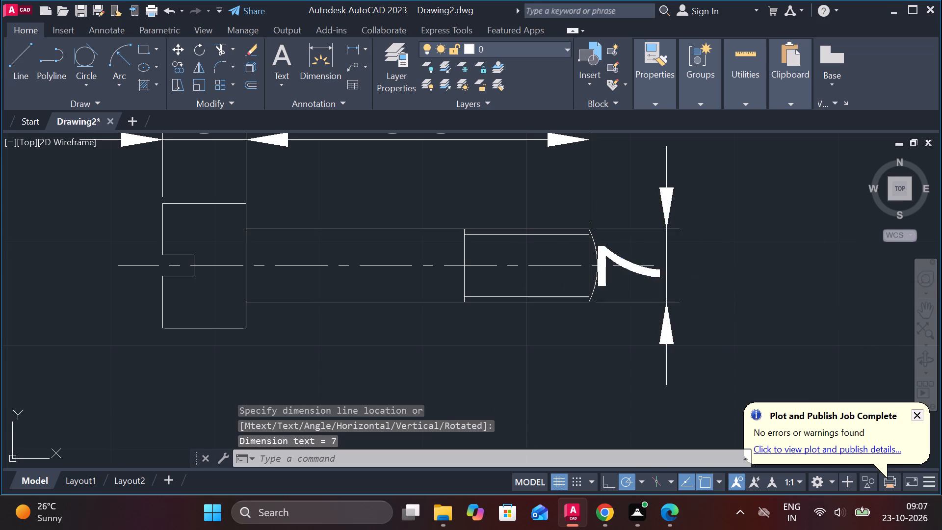
{"action": "key", "text": "m"}
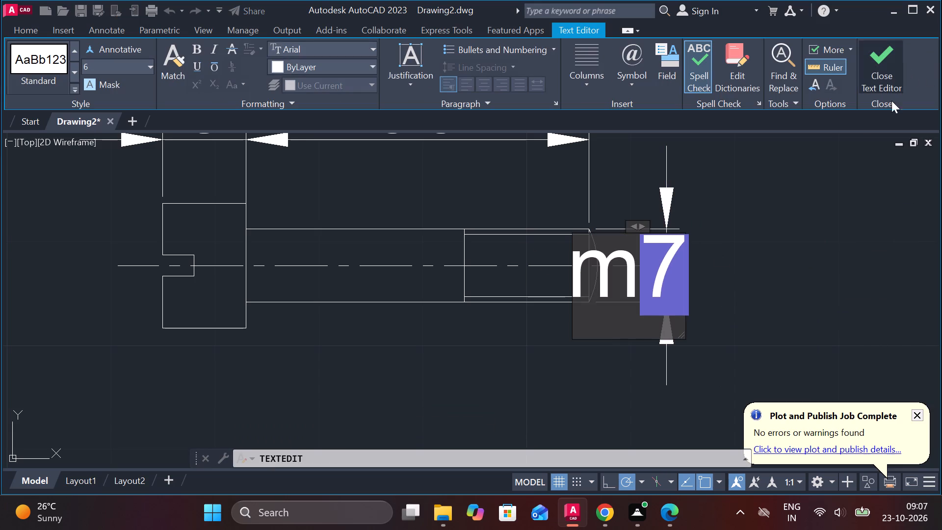
{"action": "key", "text": "BackSpace"}
{"action": "key", "text": "m"}
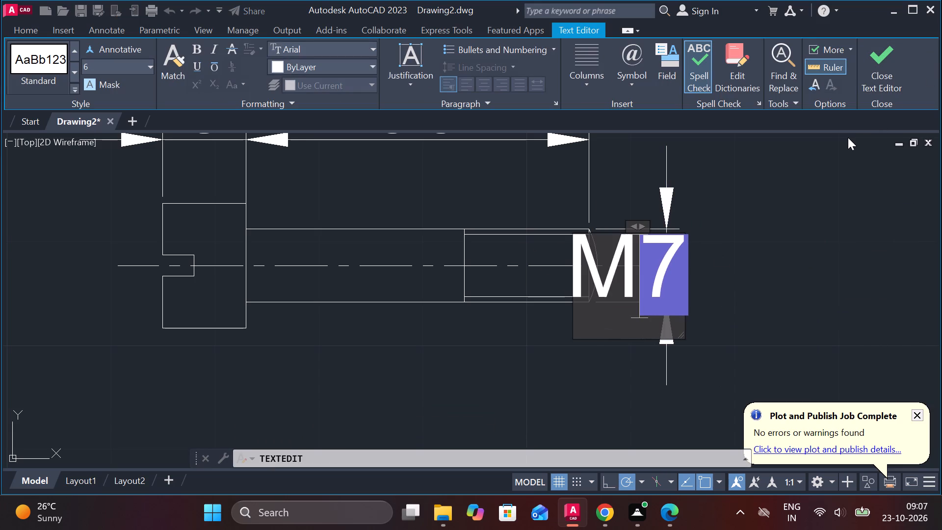
{"action": "left_click", "coordinate": [874, 52]}
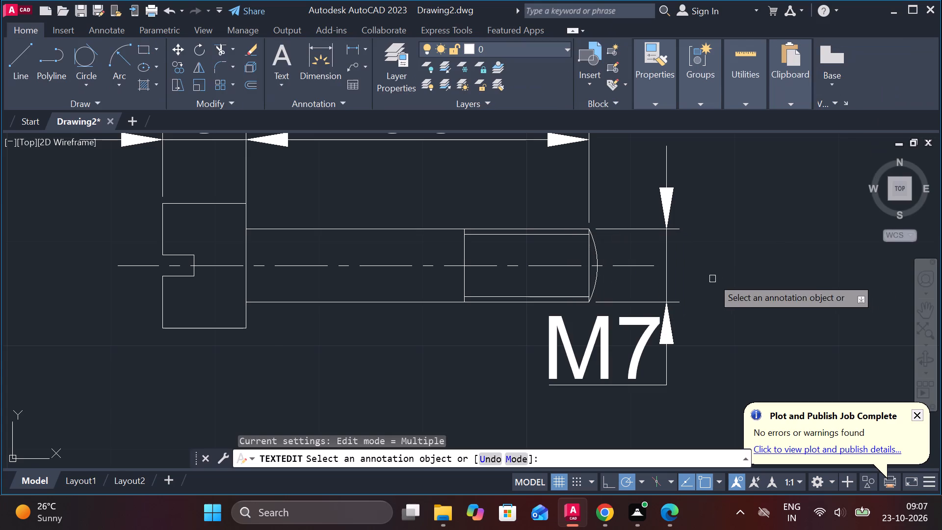
Add a vertical linear dimension for the screw head's height beside its slotted face and prefix its text with the diameter symbol.
{"action": "scroll", "coordinate": [712, 277], "scroll_direction": "down", "scroll_amount": 2}
{"action": "left_click", "coordinate": [351, 38]}
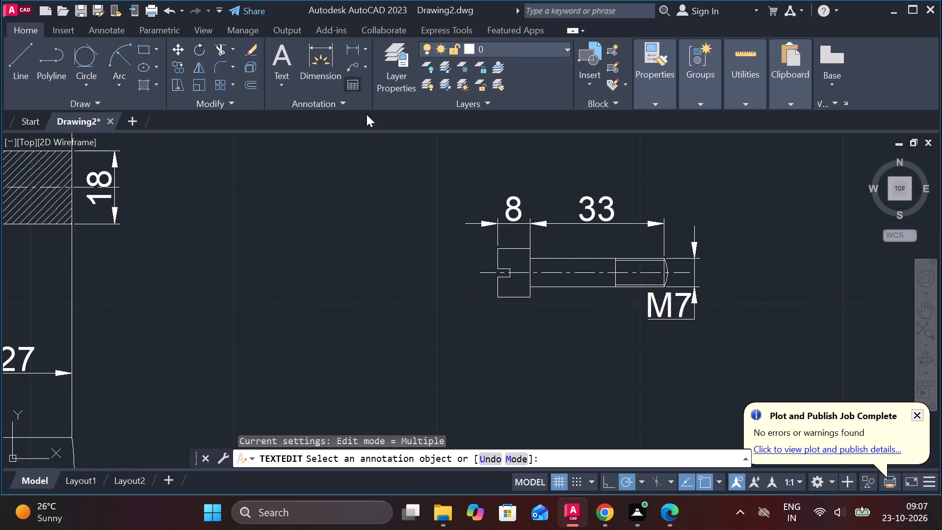
{"action": "scroll", "coordinate": [512, 328], "scroll_direction": "up", "scroll_amount": 2}
{"action": "left_click", "coordinate": [364, 56]}
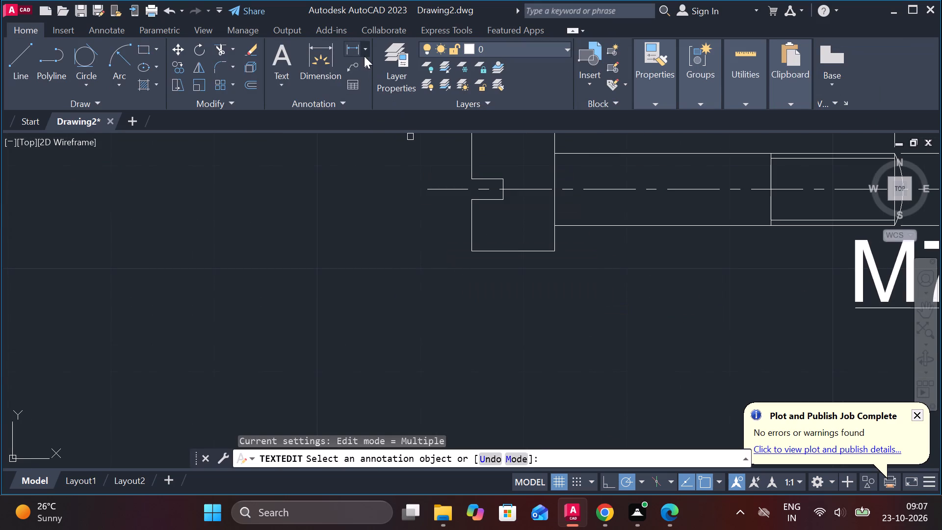
{"action": "left_click", "coordinate": [363, 72]}
{"action": "middle_click_drag", "start_coordinate": [443, 162], "coordinate": [416, 245]}
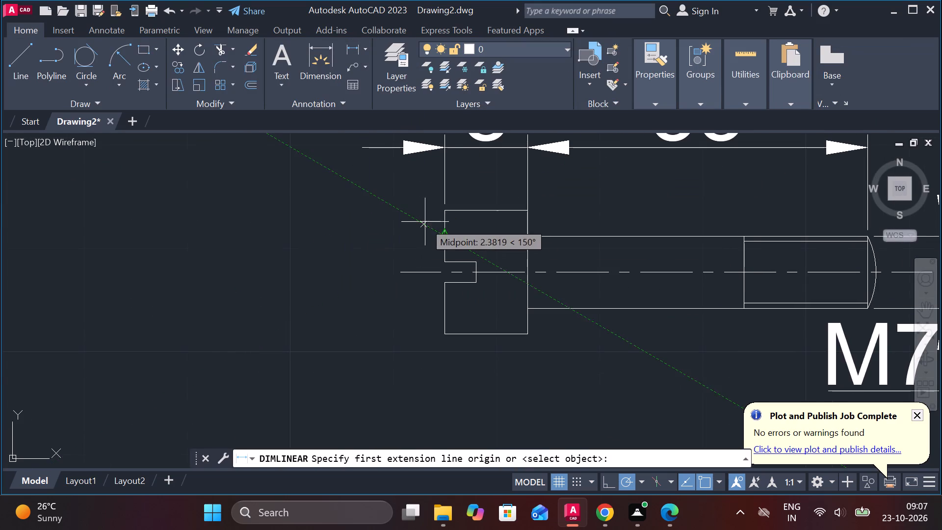
{"action": "left_click", "coordinate": [443, 212]}
{"action": "left_click", "coordinate": [442, 333]}
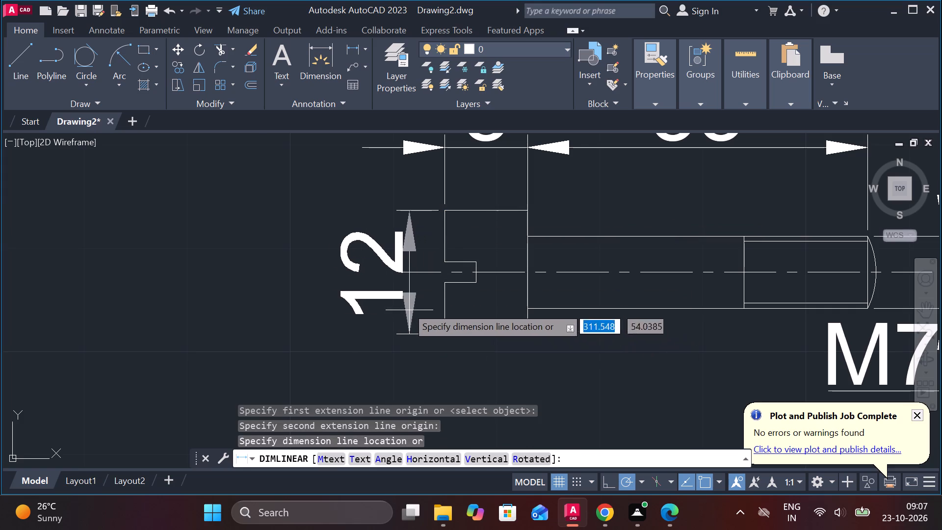
{"action": "left_click", "coordinate": [379, 295]}
{"action": "double_click", "coordinate": [367, 261]}
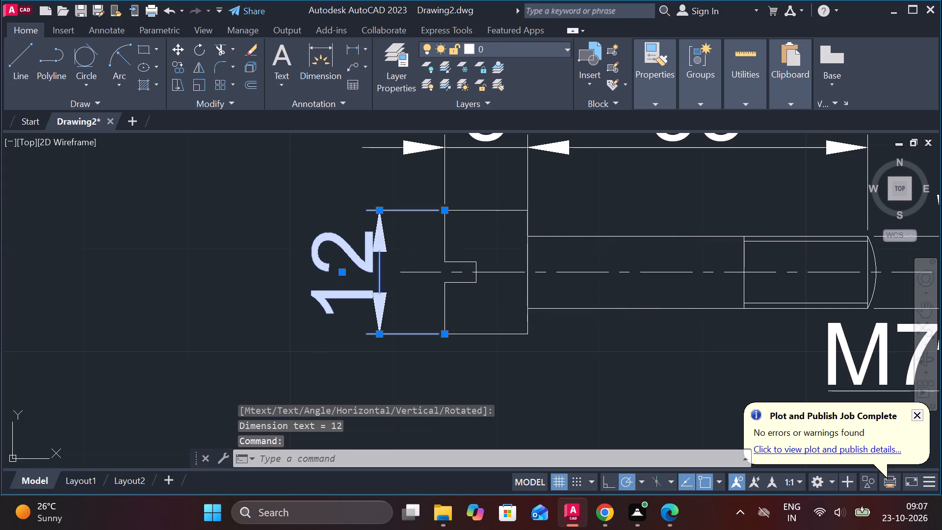
{"action": "left_click", "coordinate": [636, 91]}
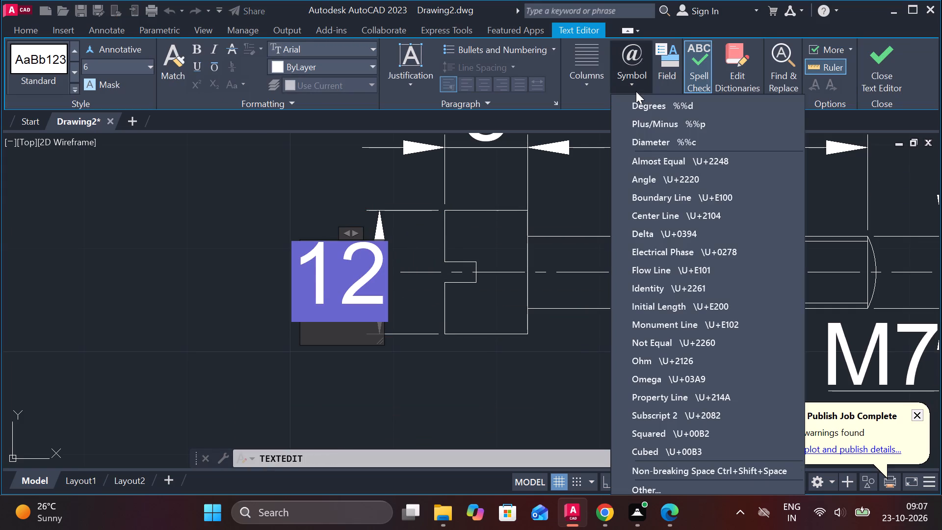
{"action": "left_click", "coordinate": [659, 145]}
{"action": "left_click", "coordinate": [875, 61]}
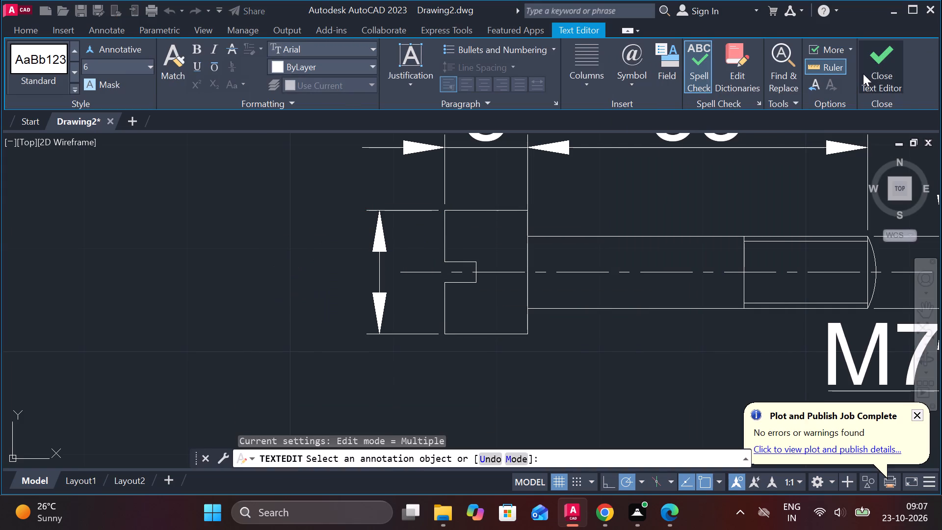
{"action": "key", "text": "Escape"}
Add a multileader from the shank end's upper corner, labelled 9 with text height 10.
{"action": "scroll", "coordinate": [537, 340], "scroll_direction": "down", "scroll_amount": 3}
{"action": "middle_click_drag", "start_coordinate": [541, 345], "coordinate": [511, 345]}
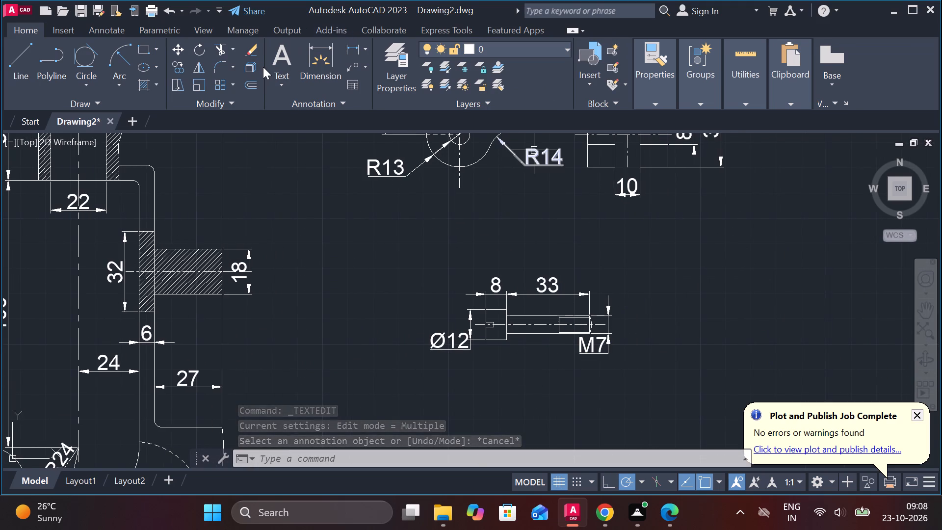
{"action": "left_click", "coordinate": [354, 68]}
{"action": "scroll", "coordinate": [761, 297], "scroll_direction": "up", "scroll_amount": 2}
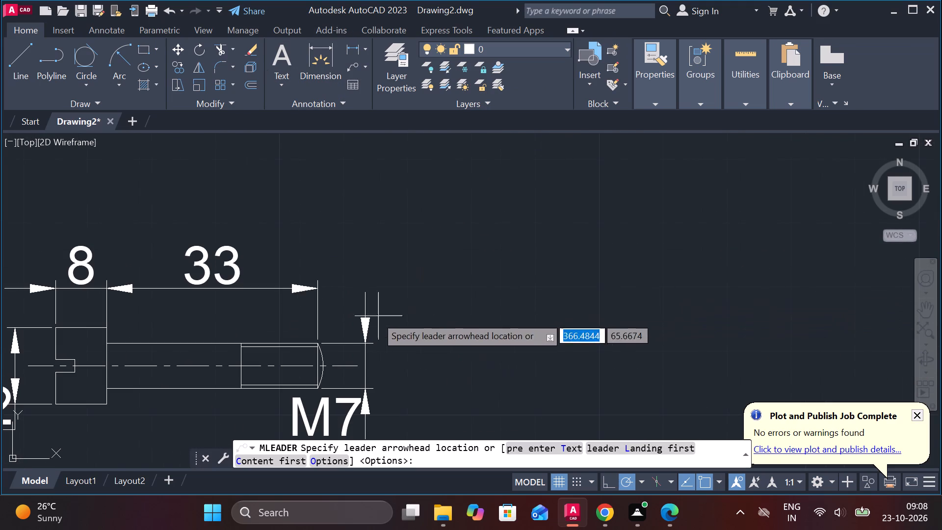
{"action": "left_click", "coordinate": [308, 342]}
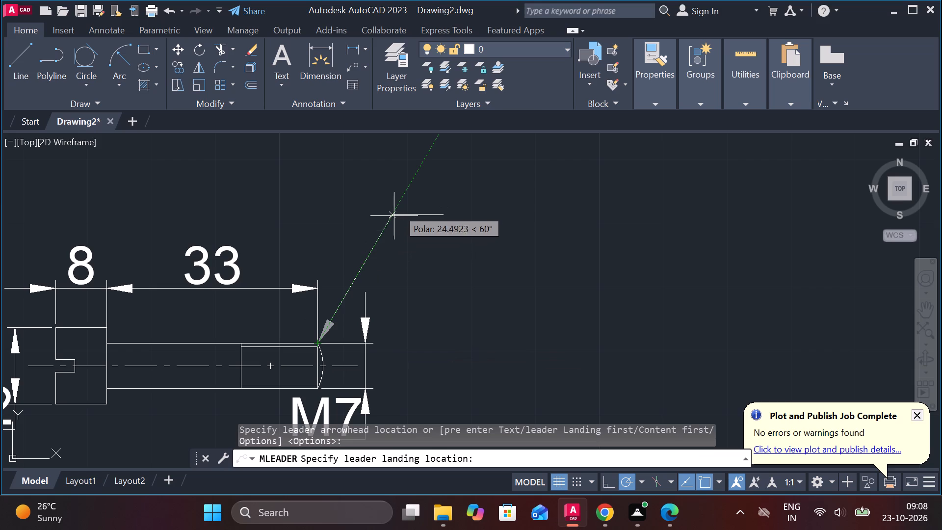
{"action": "left_click", "coordinate": [381, 235]}
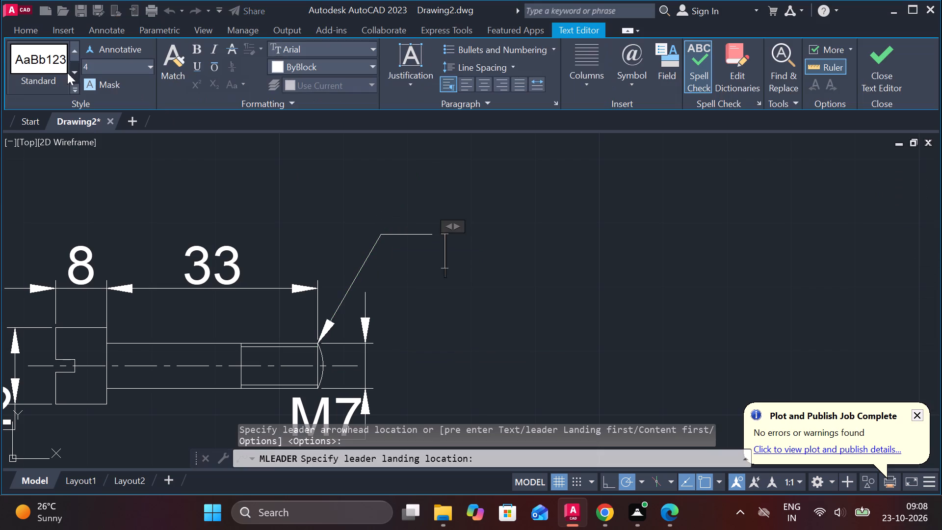
{"action": "left_click", "coordinate": [111, 67]}
{"action": "key", "text": "1"}
{"action": "key", "text": "0"}
{"action": "key", "text": "Return"}
{"action": "key", "text": "9"}
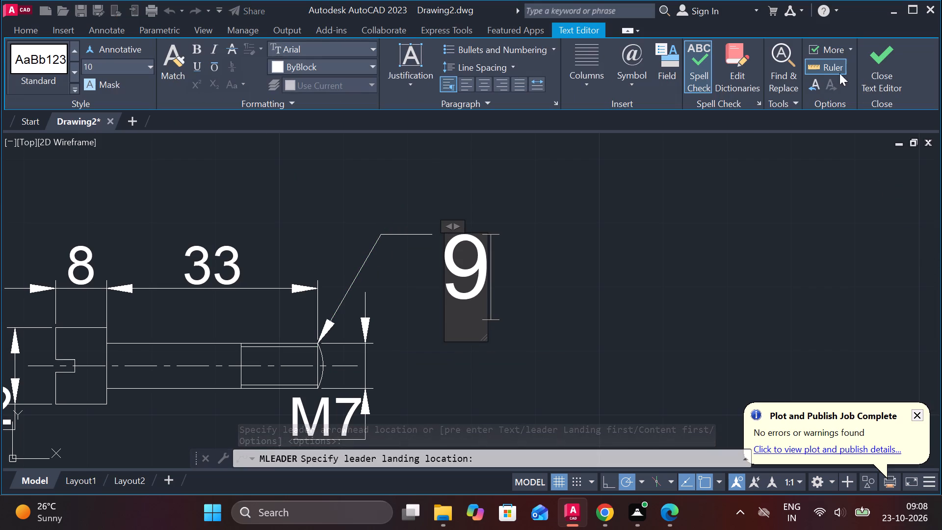
{"action": "left_click", "coordinate": [890, 64]}
{"action": "scroll", "coordinate": [503, 242], "scroll_direction": "down", "scroll_amount": 2}
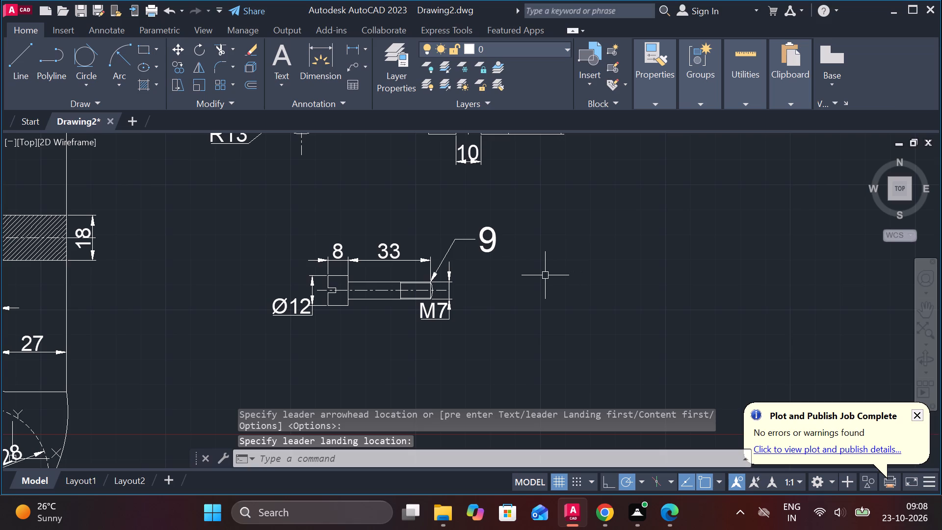
Move the screw view with its dimensions and label 9 to just below the curved-bottom view.
{"action": "middle_click", "coordinate": [554, 277]}
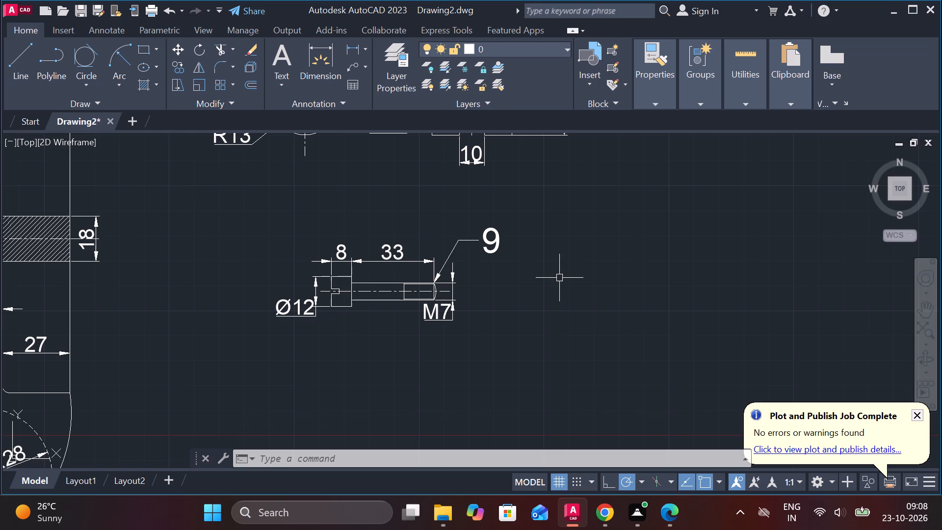
{"action": "left_click", "coordinate": [239, 220]}
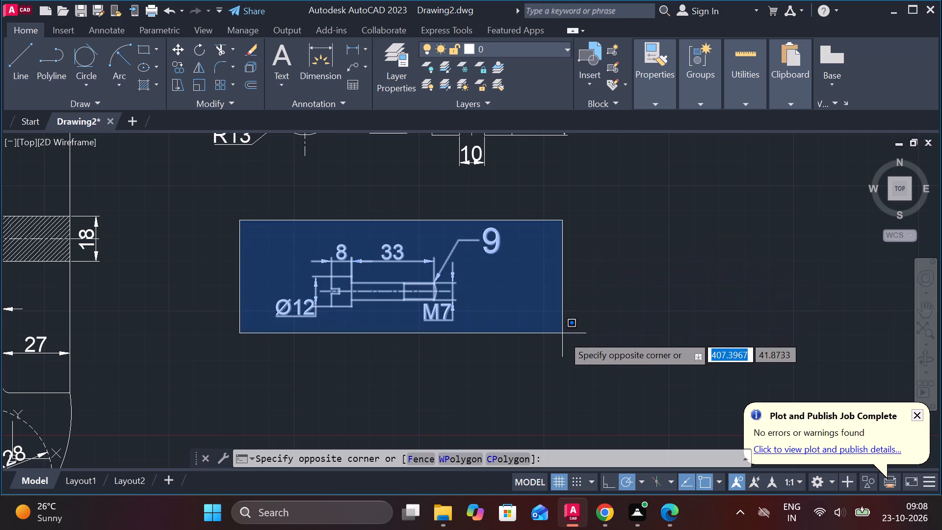
{"action": "left_click", "coordinate": [564, 343]}
{"action": "key", "text": "m"}
{"action": "key", "text": "Return"}
{"action": "left_click", "coordinate": [573, 331]}
{"action": "scroll", "coordinate": [579, 331], "scroll_direction": "down", "scroll_amount": 2}
{"action": "scroll", "coordinate": [534, 314], "scroll_direction": "up", "scroll_amount": 2}
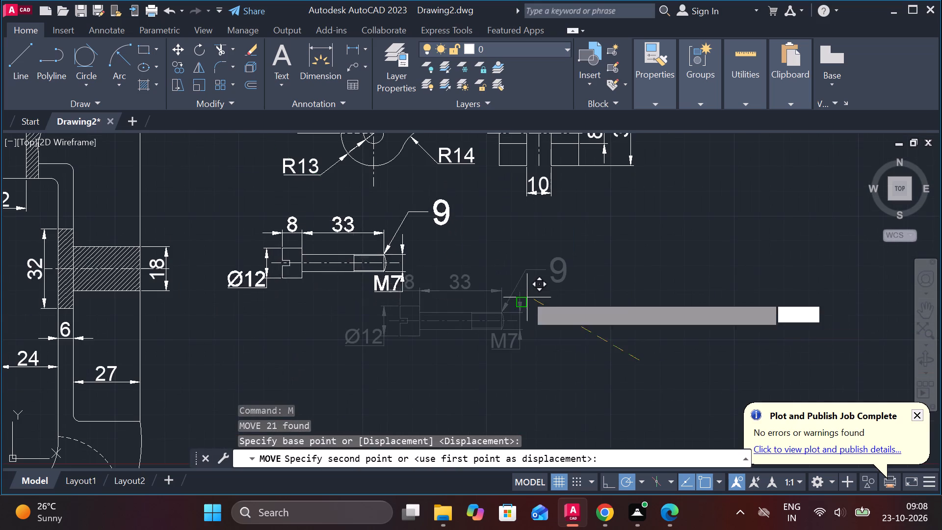
{"action": "left_click", "coordinate": [508, 308]}
{"action": "scroll", "coordinate": [558, 299], "scroll_direction": "down", "scroll_amount": 1}
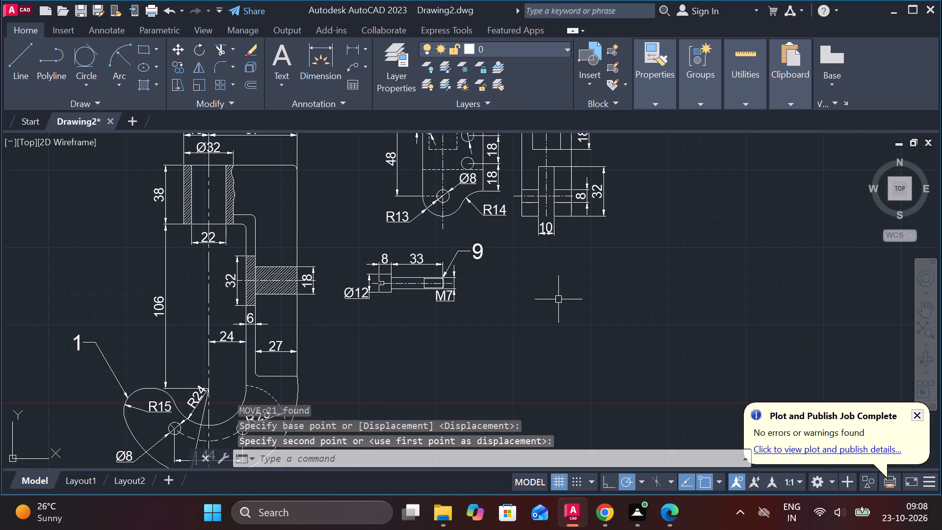
Draw a closed L-shaped outline beside the screw: 28 across, 4 down, 6 across, 10 up, and back to the start.
{"action": "scroll", "coordinate": [558, 299], "scroll_direction": "up", "scroll_amount": 1}
{"action": "middle_click_drag", "start_coordinate": [558, 299], "coordinate": [441, 275]}
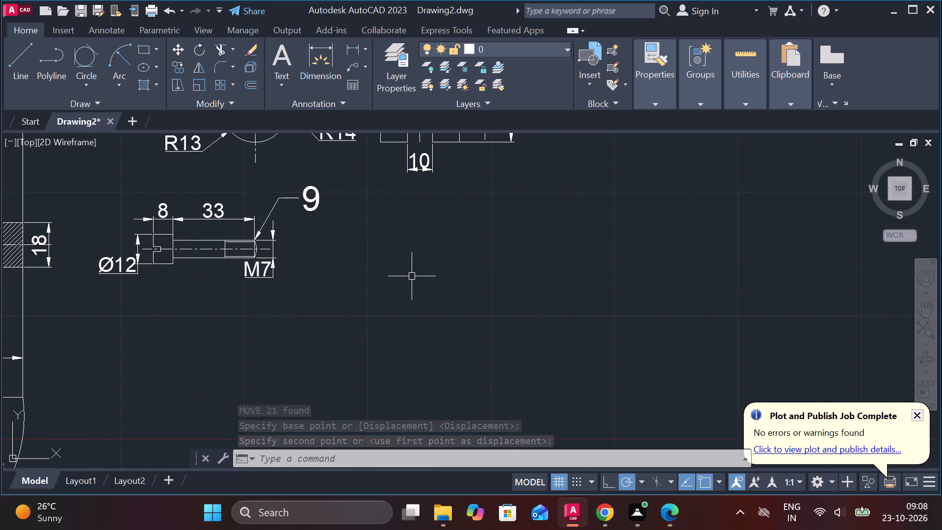
{"action": "key", "text": "l"}
{"action": "key", "text": "Return"}
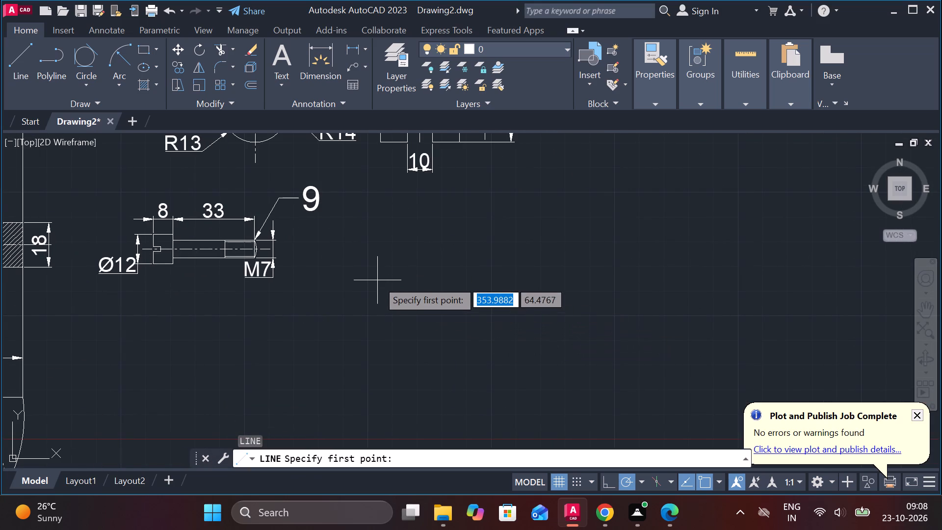
{"action": "left_click", "coordinate": [382, 268]}
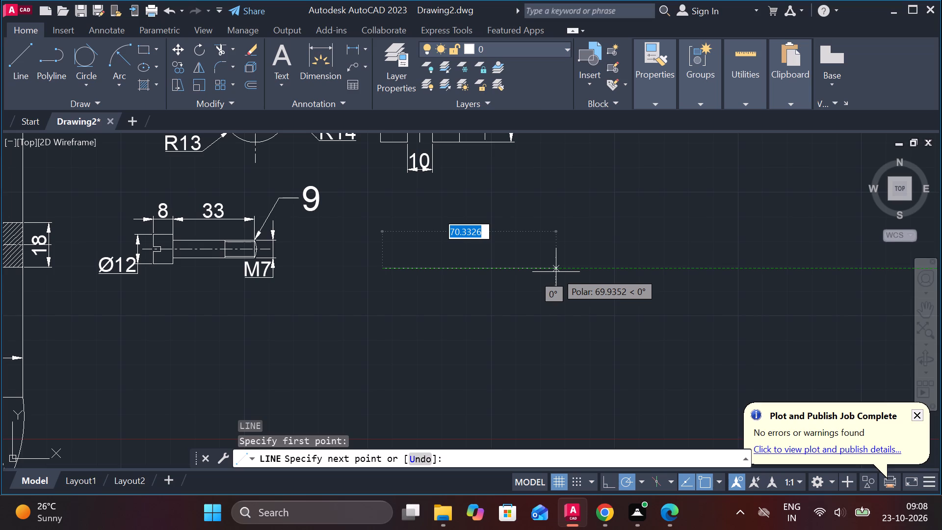
{"action": "key", "text": "2"}
{"action": "key", "text": "8"}
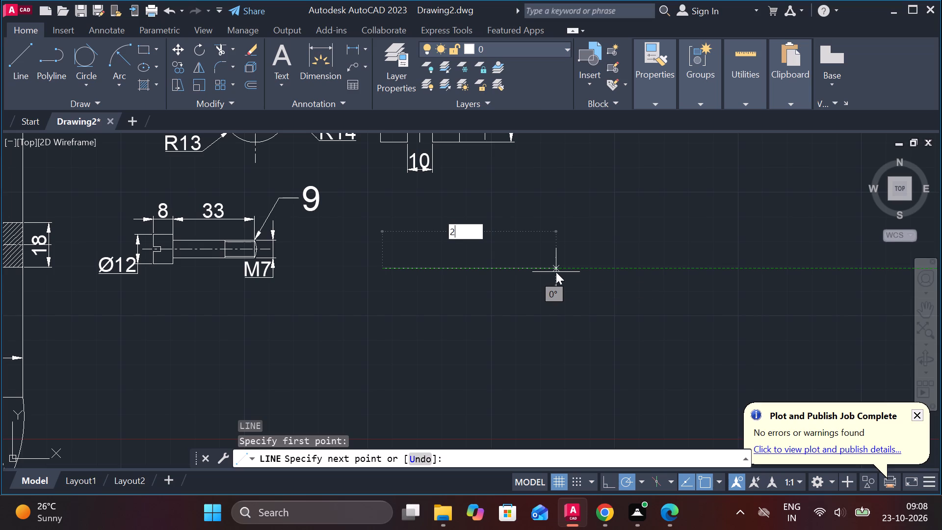
{"action": "key", "text": "Return"}
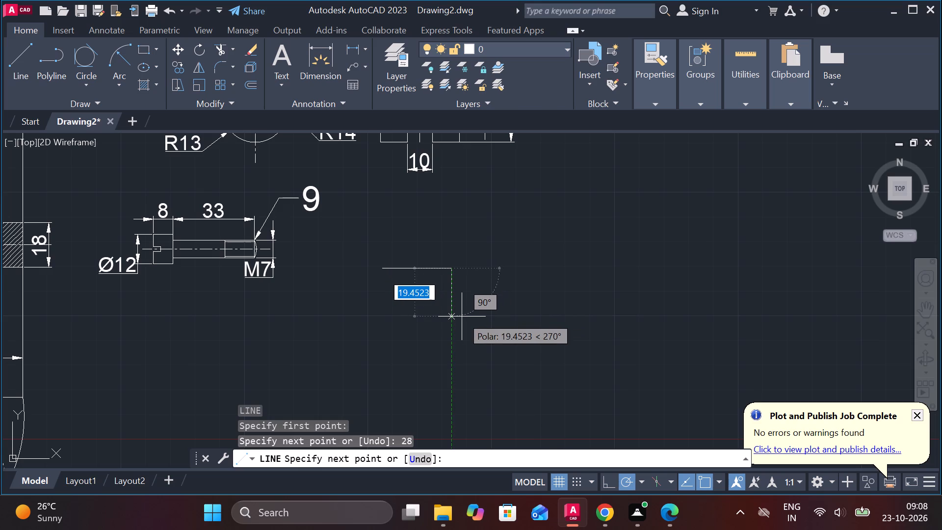
{"action": "type", "text": "4"}
{"action": "key", "text": "space"}
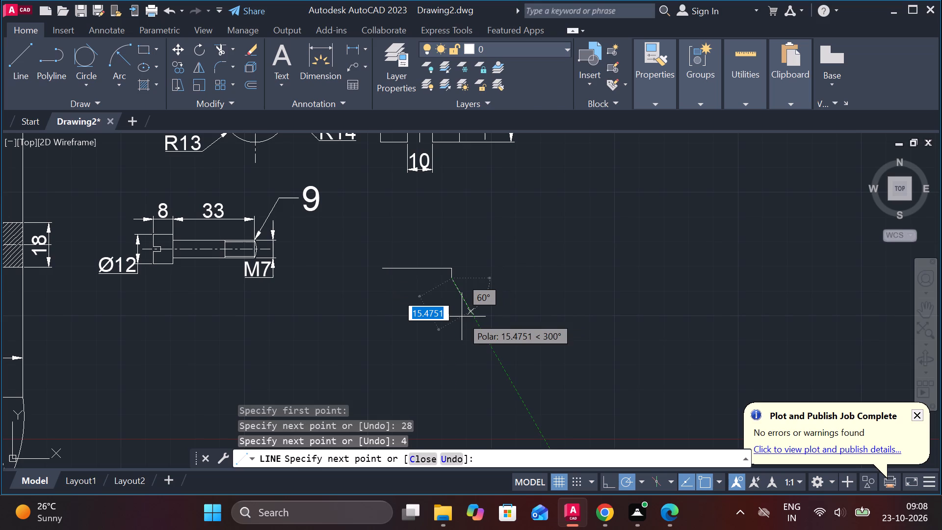
{"action": "key", "text": "6"}
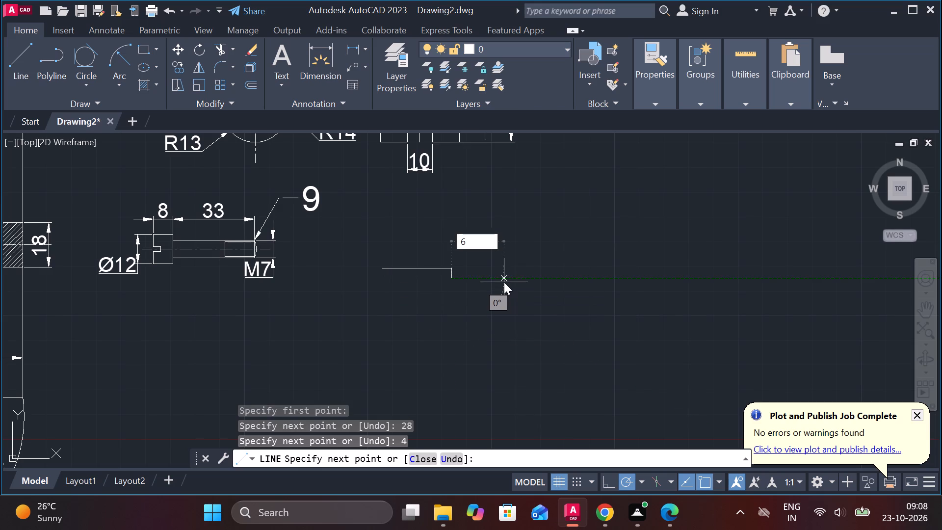
{"action": "key", "text": "space"}
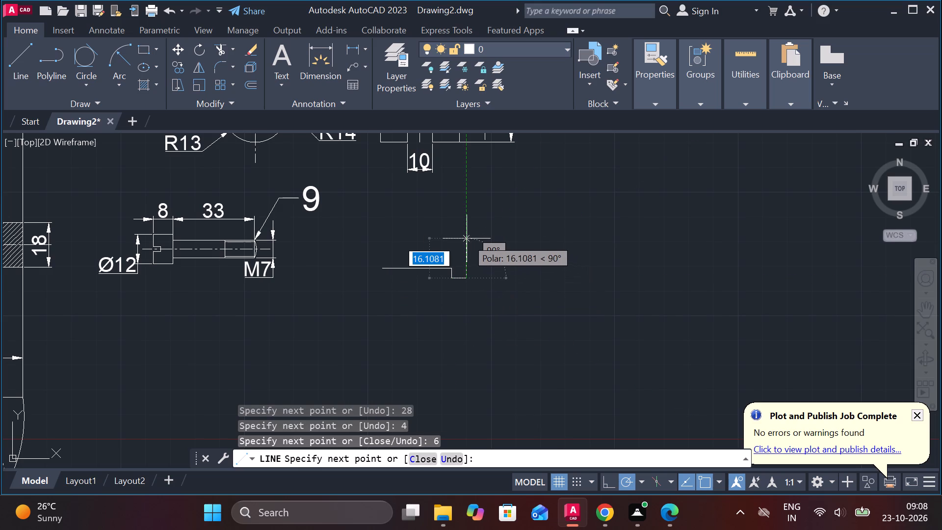
{"action": "type", "text": "10"}
{"action": "key", "text": "Return"}
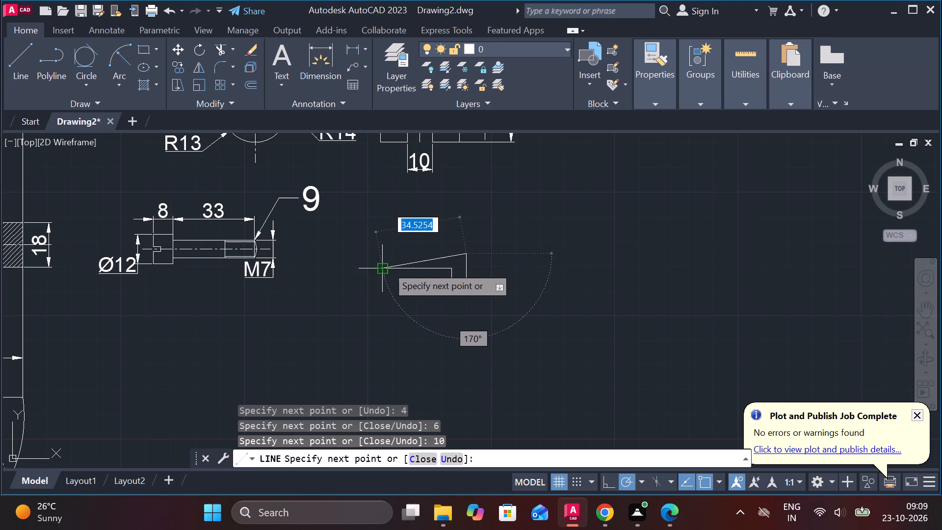
{"action": "left_click", "coordinate": [387, 249]}
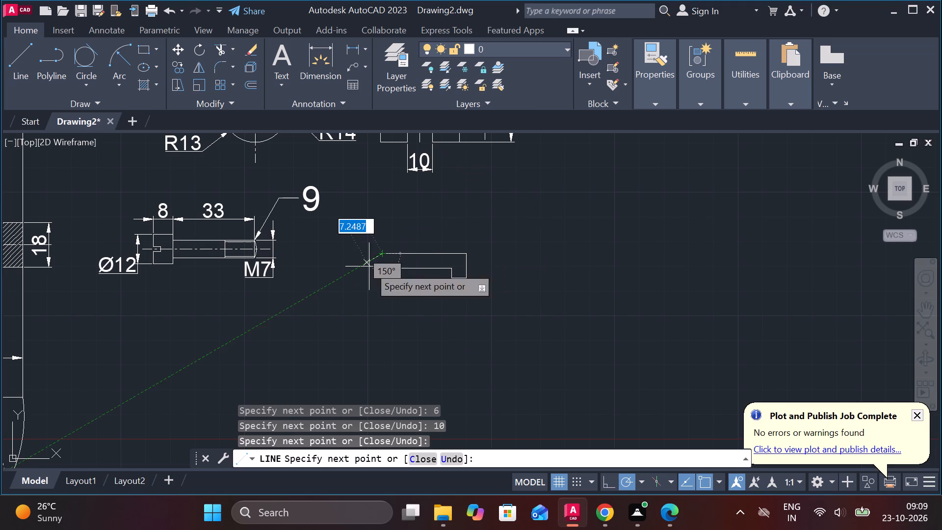
{"action": "scroll", "coordinate": [369, 266], "scroll_direction": "up", "scroll_amount": 3}
{"action": "left_click", "coordinate": [412, 280]}
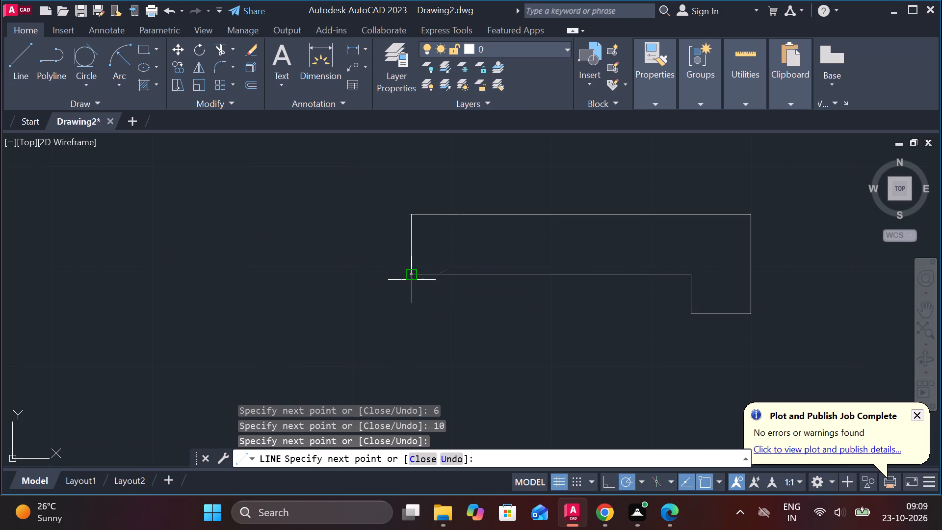
{"action": "key", "text": "Escape"}
{"action": "scroll", "coordinate": [510, 330], "scroll_direction": "down", "scroll_amount": 2}
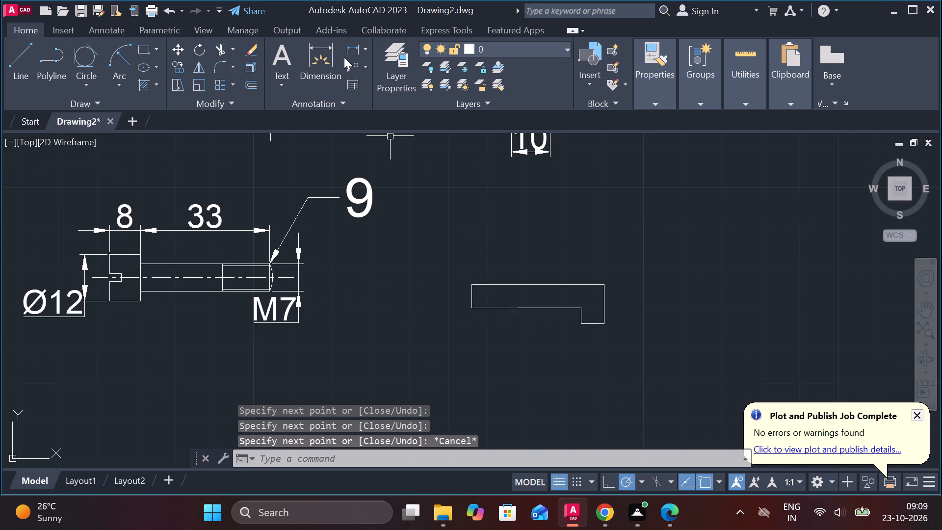
Add linear dimensions for the L-shaped outline's thickness at its plain end and its overall length above it.
{"action": "left_click", "coordinate": [346, 55]}
{"action": "middle_click_drag", "start_coordinate": [452, 275], "coordinate": [415, 273]}
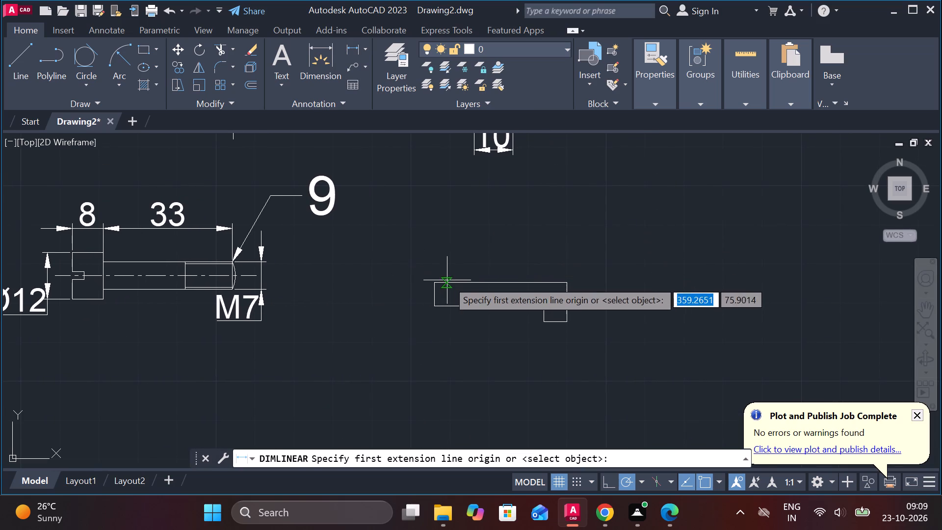
{"action": "left_click", "coordinate": [427, 281]}
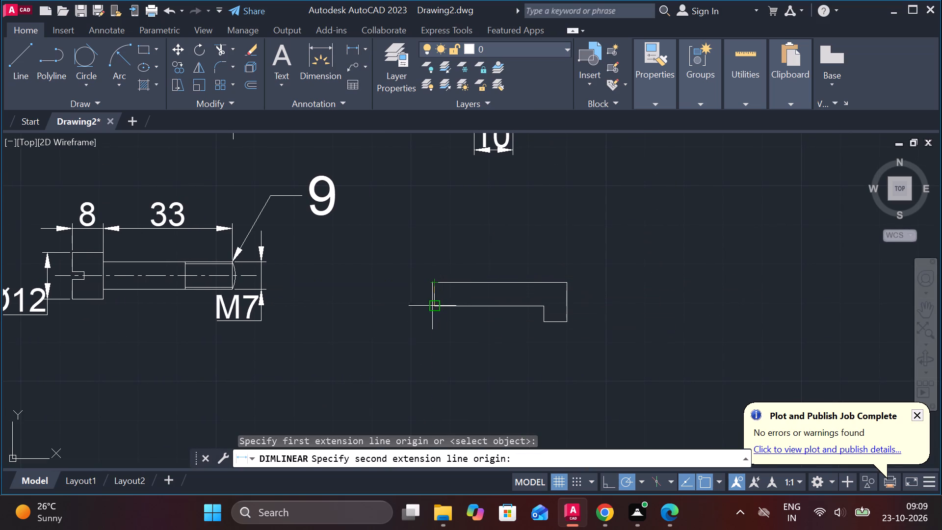
{"action": "left_click", "coordinate": [432, 306]}
{"action": "left_click", "coordinate": [404, 299]}
{"action": "key", "text": "space"}
{"action": "left_click", "coordinate": [432, 277]}
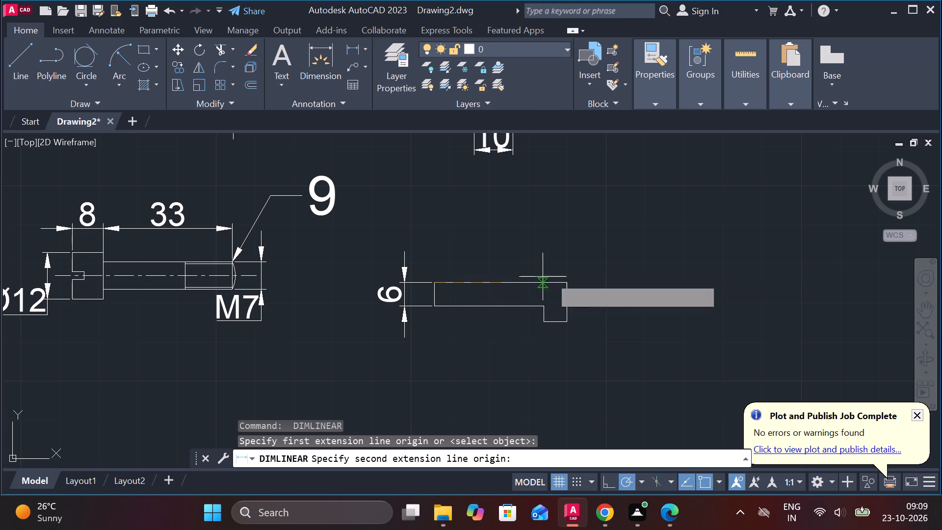
{"action": "left_click", "coordinate": [565, 281]}
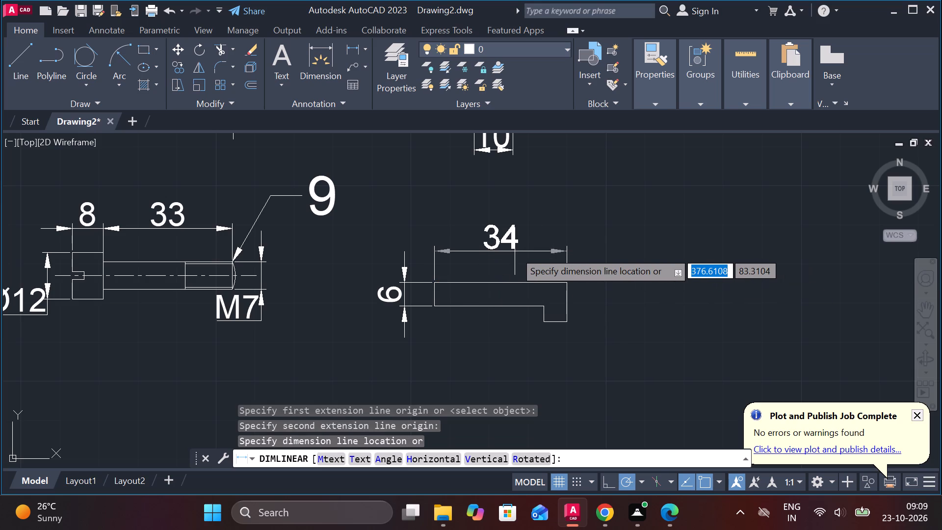
{"action": "left_click", "coordinate": [515, 241]}
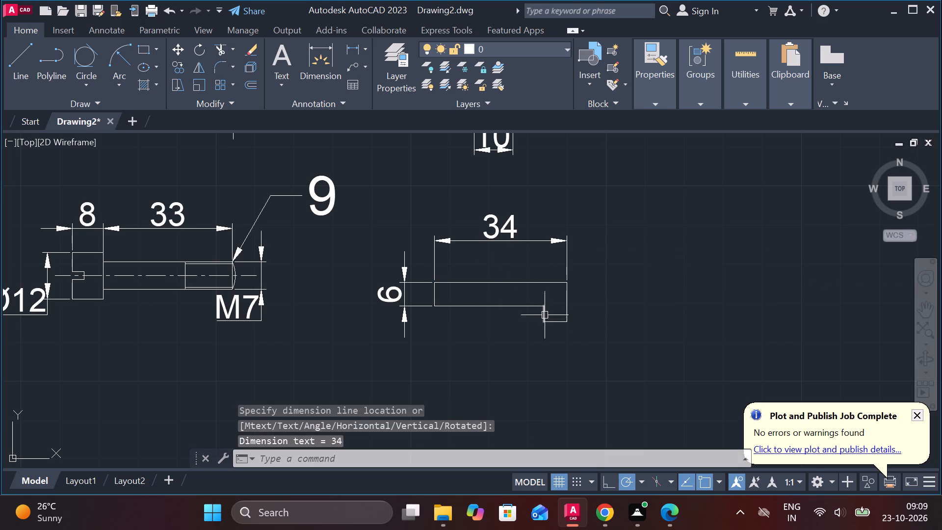
Add linear dimensions for the width of the L-shaped outline's short leg and the full height beside it.
{"action": "key", "text": "space"}
{"action": "left_click", "coordinate": [545, 323]}
{"action": "left_click", "coordinate": [572, 322]}
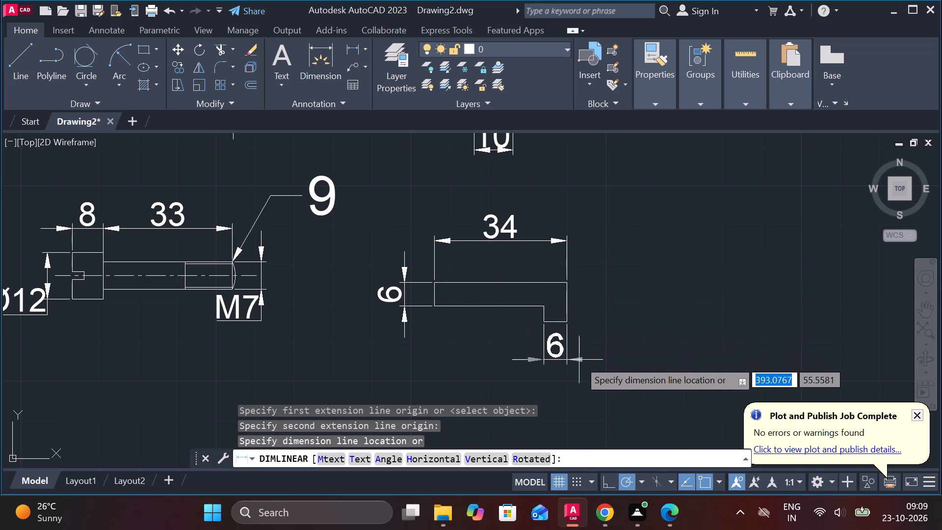
{"action": "left_click", "coordinate": [578, 364]}
{"action": "key", "text": "space"}
{"action": "left_click", "coordinate": [570, 288]}
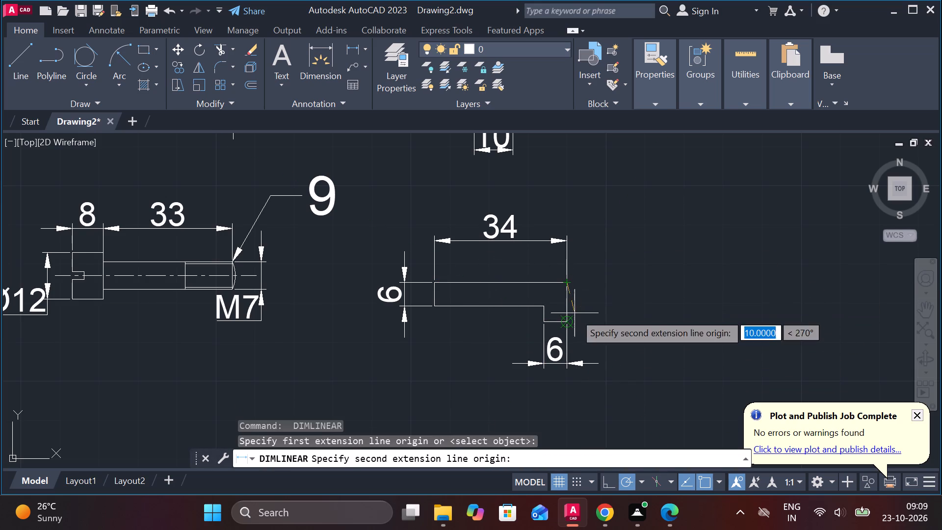
{"action": "left_click", "coordinate": [575, 314]}
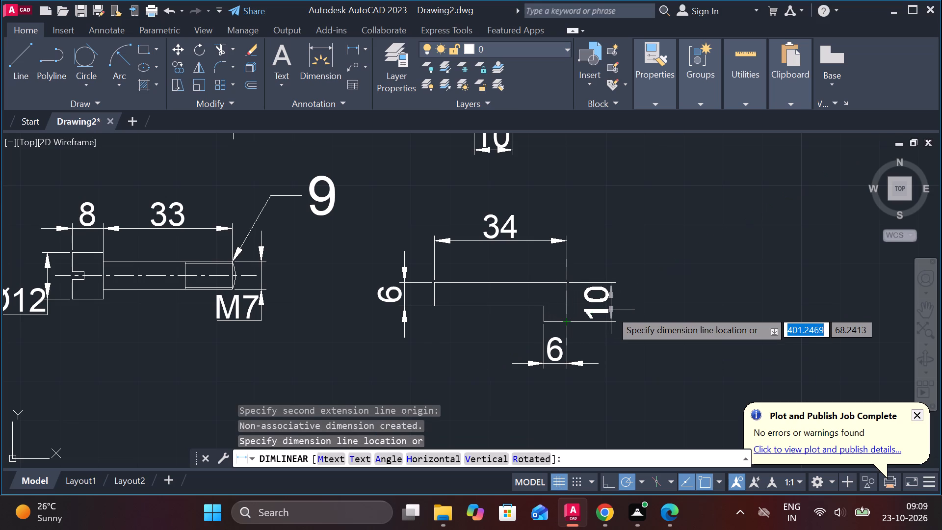
{"action": "left_click", "coordinate": [611, 310]}
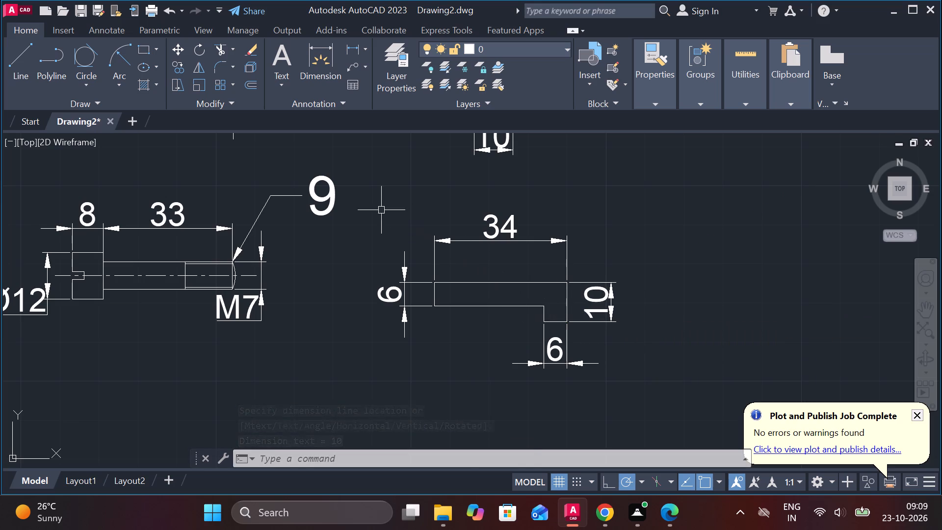
Move the L-shaped outline with its four dimensions into the empty space to the right of the slotted view.
{"action": "left_click", "coordinate": [364, 201]}
{"action": "middle_click_drag", "start_coordinate": [624, 367], "coordinate": [602, 319]}
{"action": "left_click", "coordinate": [610, 358]}
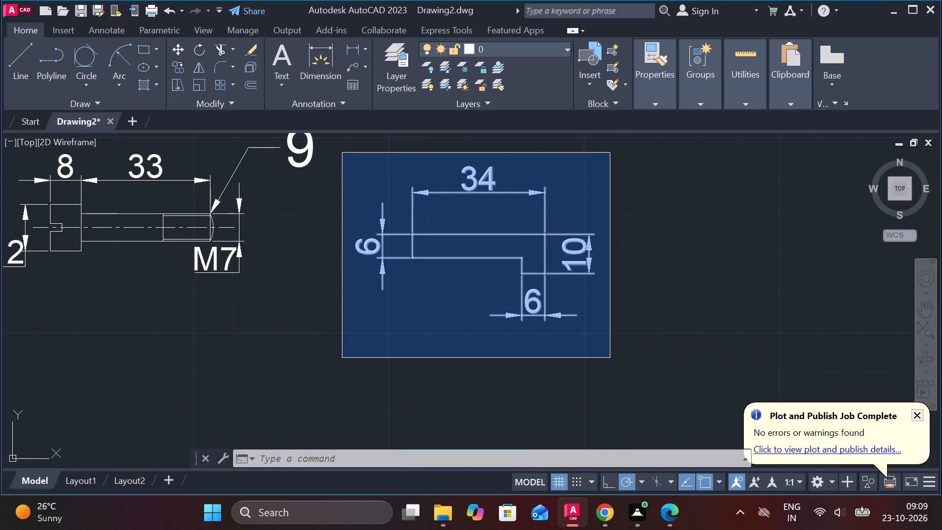
{"action": "key", "text": "m"}
{"action": "key", "text": "Return"}
{"action": "left_click", "coordinate": [645, 348]}
{"action": "middle_click_drag", "start_coordinate": [655, 344], "coordinate": [586, 424]}
{"action": "scroll", "coordinate": [665, 377], "scroll_direction": "down", "scroll_amount": 1}
{"action": "middle_click_drag", "start_coordinate": [665, 370], "coordinate": [566, 392]}
{"action": "middle_click_drag", "start_coordinate": [759, 334], "coordinate": [578, 413]}
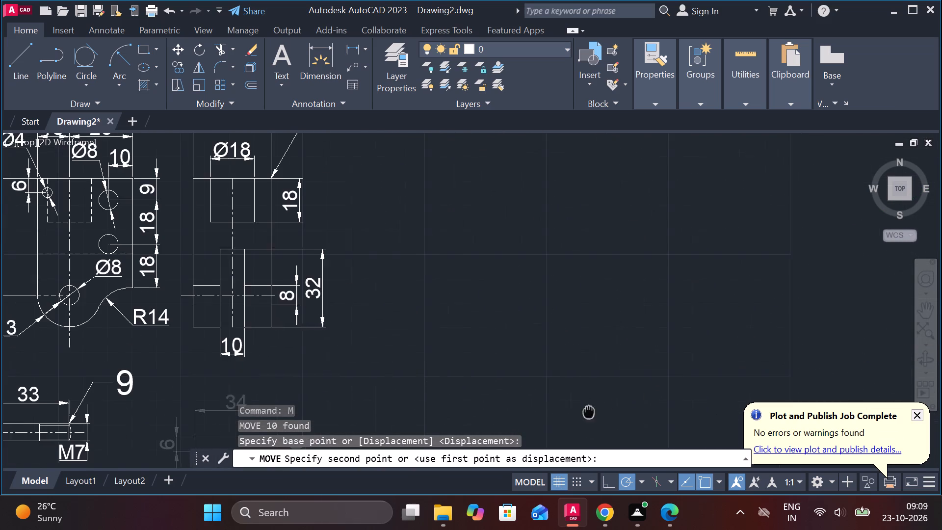
{"action": "left_click", "coordinate": [629, 363]}
Draw a rectangle 34 wide and 36 high above the L-shaped view, aligned with its two ends.
{"action": "middle_click_drag", "start_coordinate": [670, 296], "coordinate": [676, 307]}
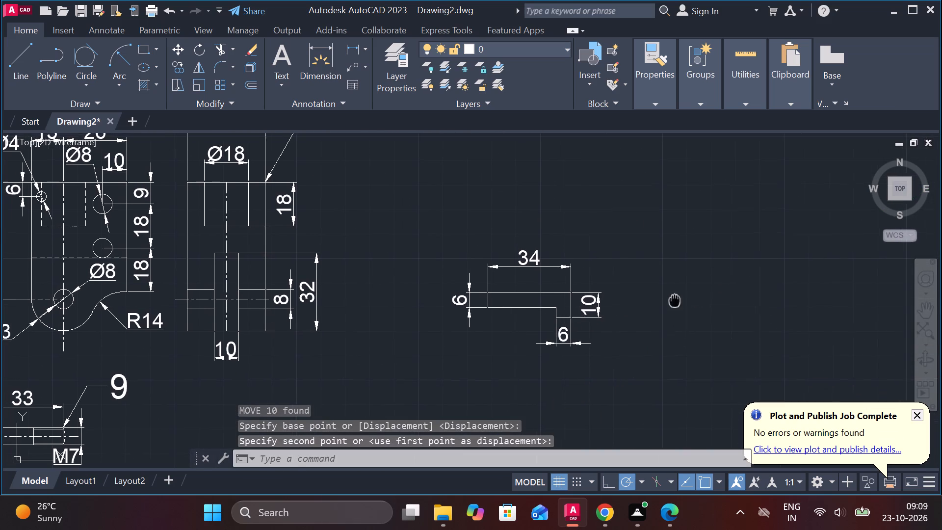
{"action": "middle_click_drag", "start_coordinate": [676, 307], "coordinate": [677, 324]}
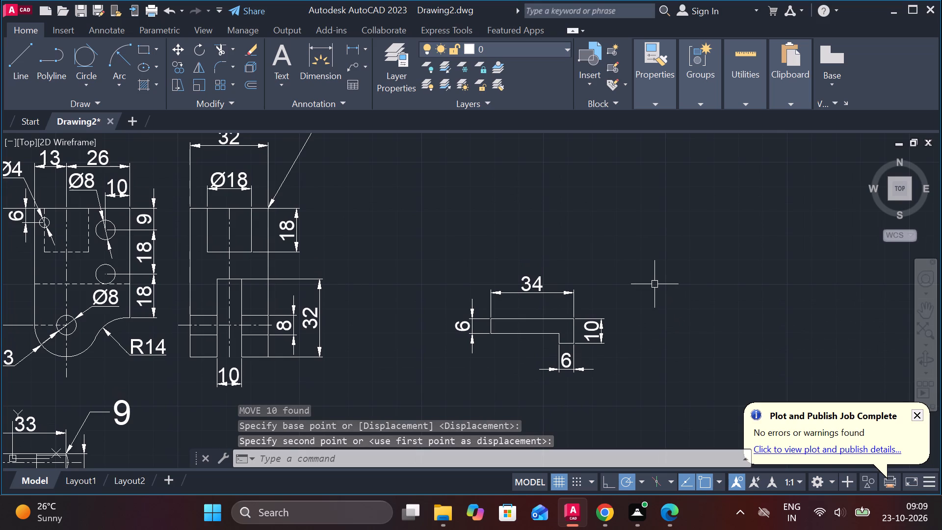
{"action": "key", "text": "l"}
{"action": "key", "text": "Return"}
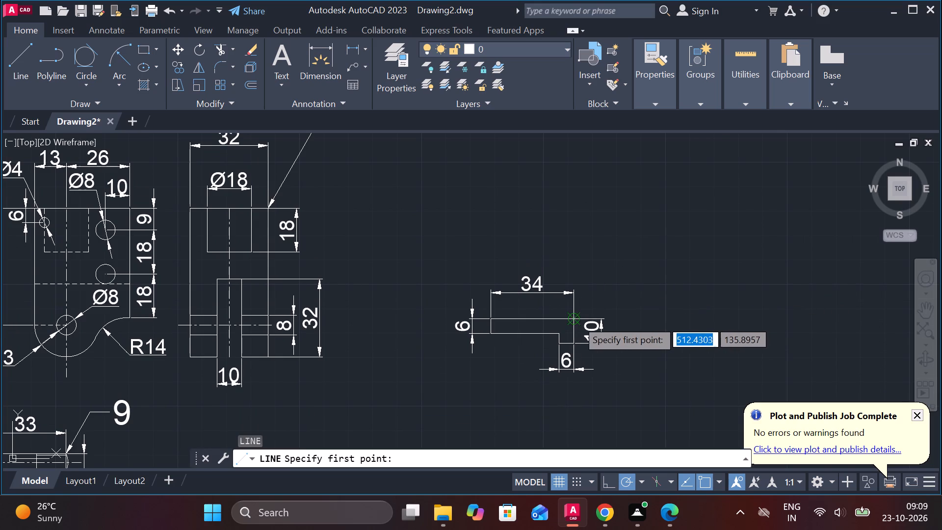
{"action": "left_click", "coordinate": [576, 252]}
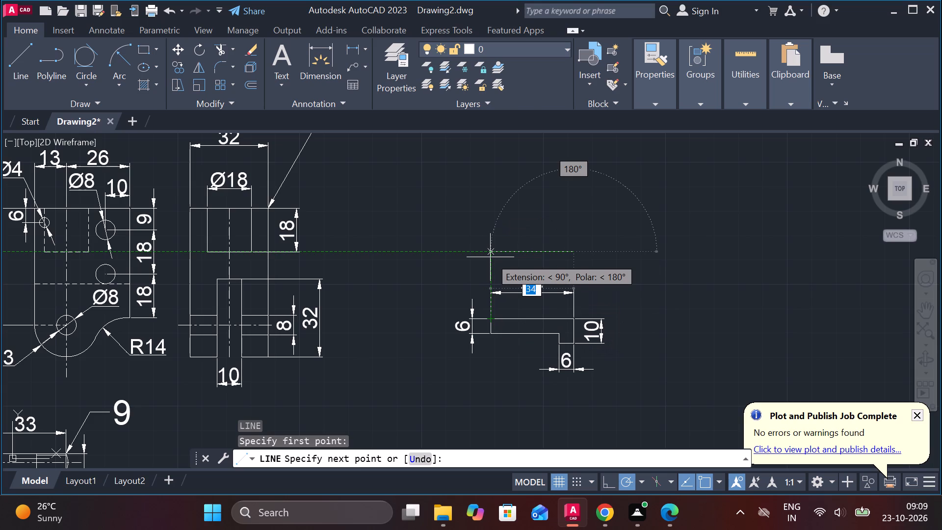
{"action": "left_click", "coordinate": [490, 257]}
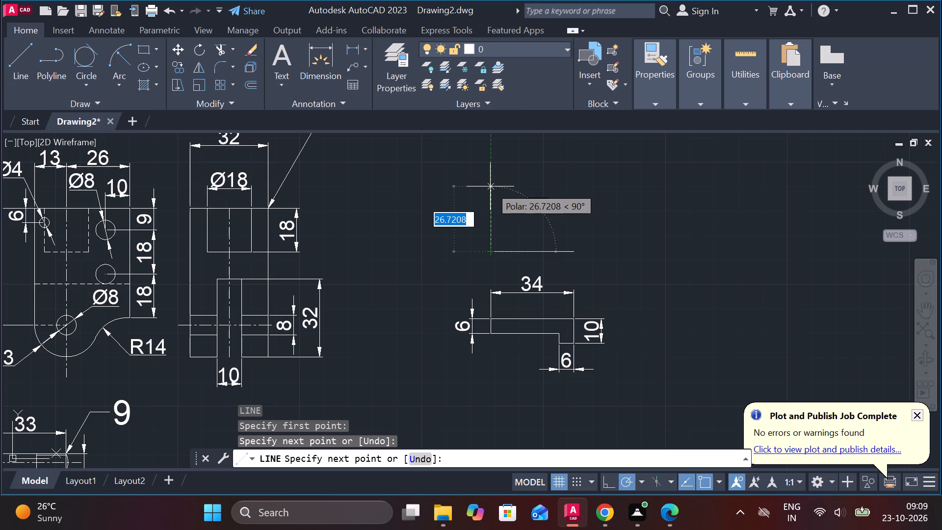
{"action": "type", "text": "36"}
{"action": "key", "text": "Return"}
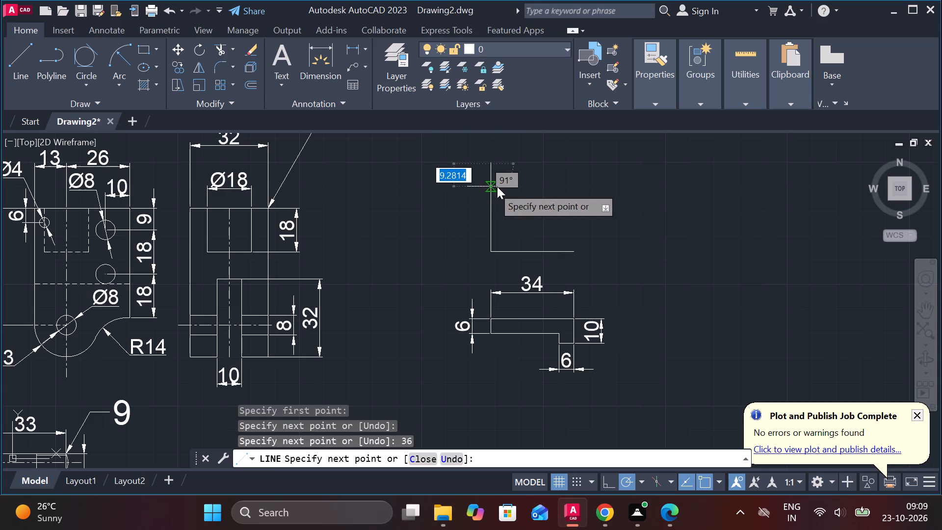
{"action": "type", "text": "34"}
{"action": "key", "text": "space"}
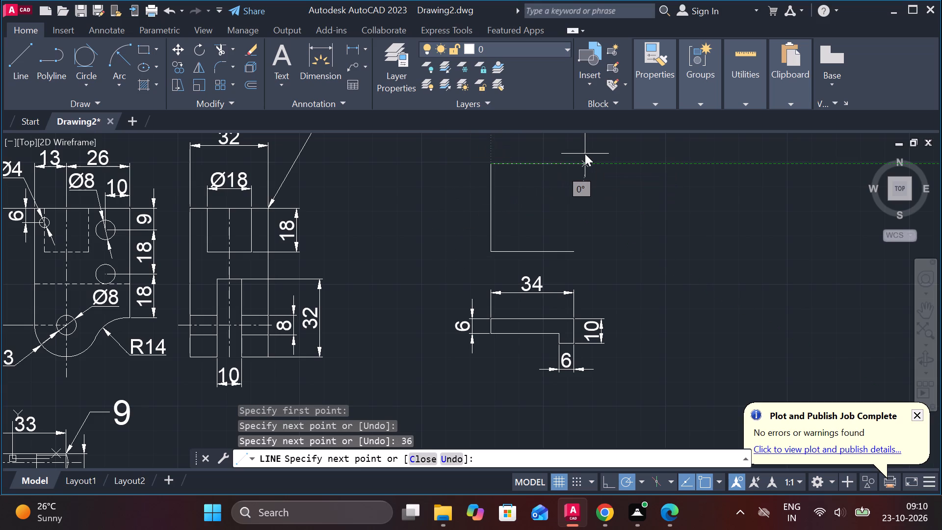
{"action": "left_click", "coordinate": [575, 247]}
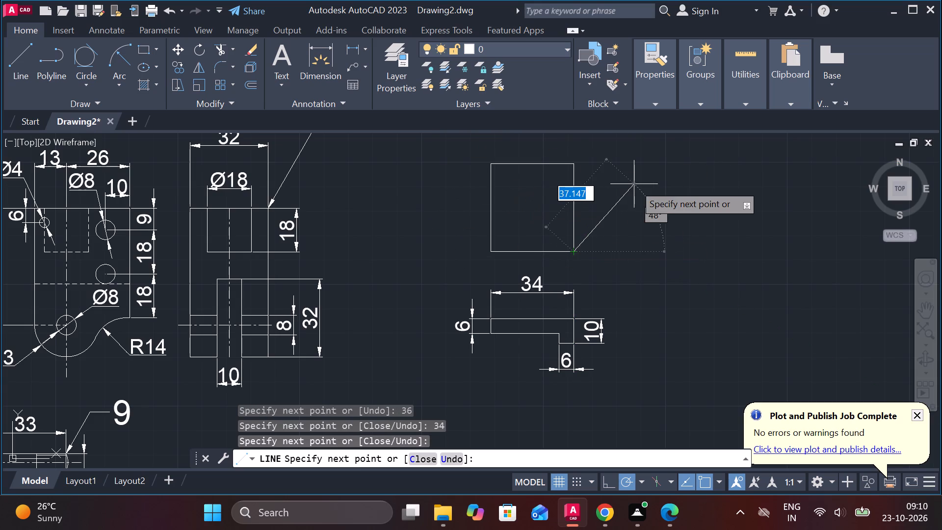
Offset the rectangle's right vertical edge 6 inward and its left vertical edge 10 inward.
{"action": "key", "text": "Escape"}
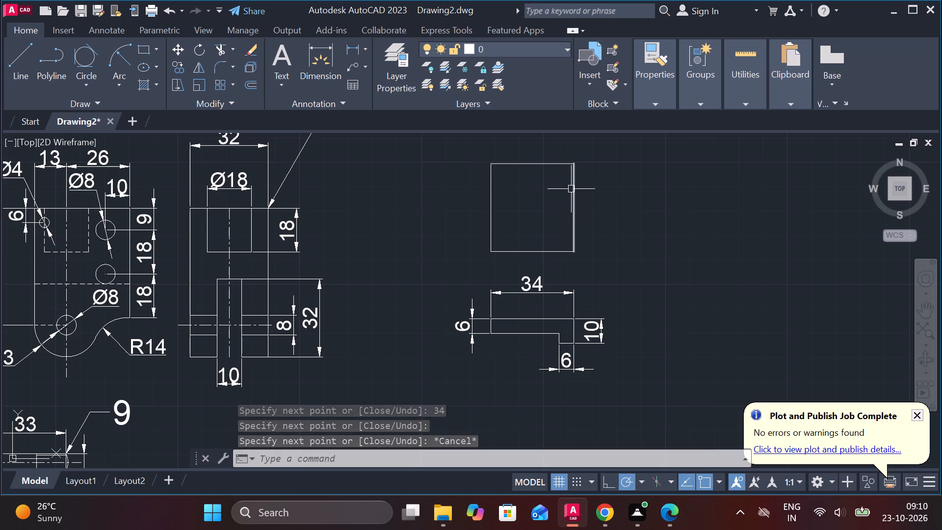
{"action": "left_click", "coordinate": [571, 189]}
{"action": "key", "text": "o"}
{"action": "key", "text": "Return"}
{"action": "key", "text": "Return"}
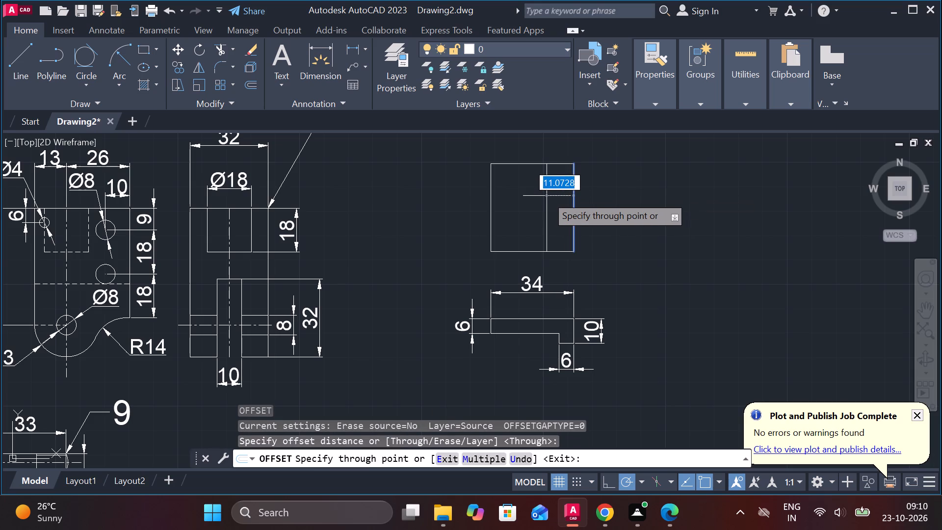
{"action": "key", "text": "6"}
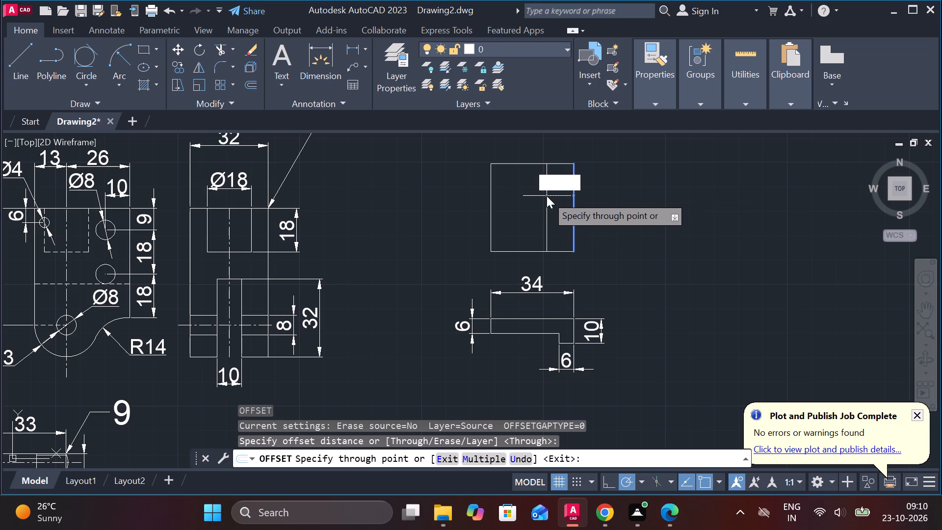
{"action": "key", "text": "Return"}
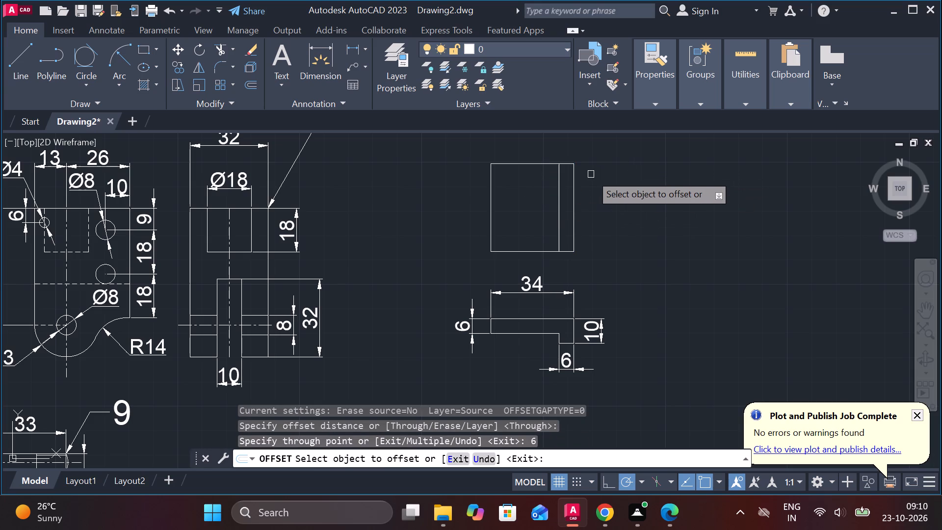
{"action": "left_click", "coordinate": [490, 185]}
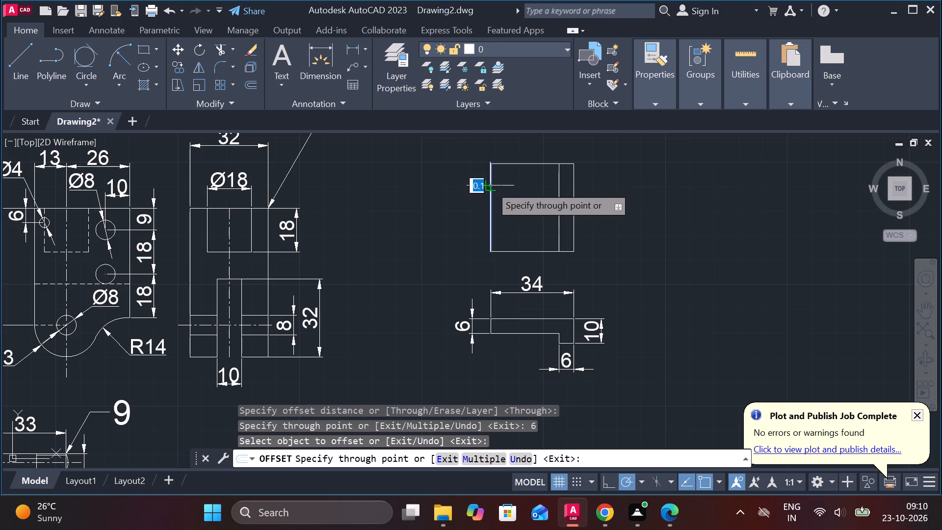
{"action": "type", "text": "10"}
{"action": "key", "text": "Return"}
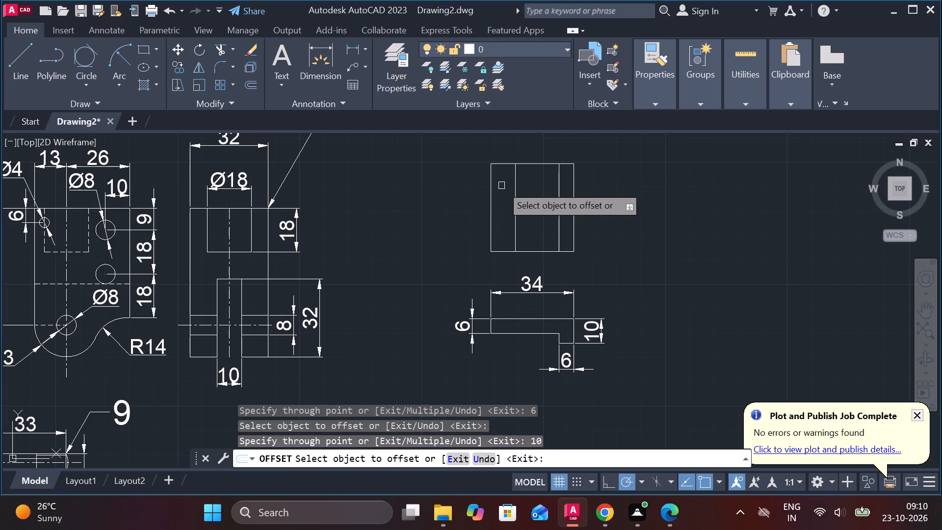
Offset the rectangle's bottom and top edges 9 inward each.
{"action": "left_click", "coordinate": [508, 249]}
{"action": "key", "text": "9"}
{"action": "key", "text": "Return"}
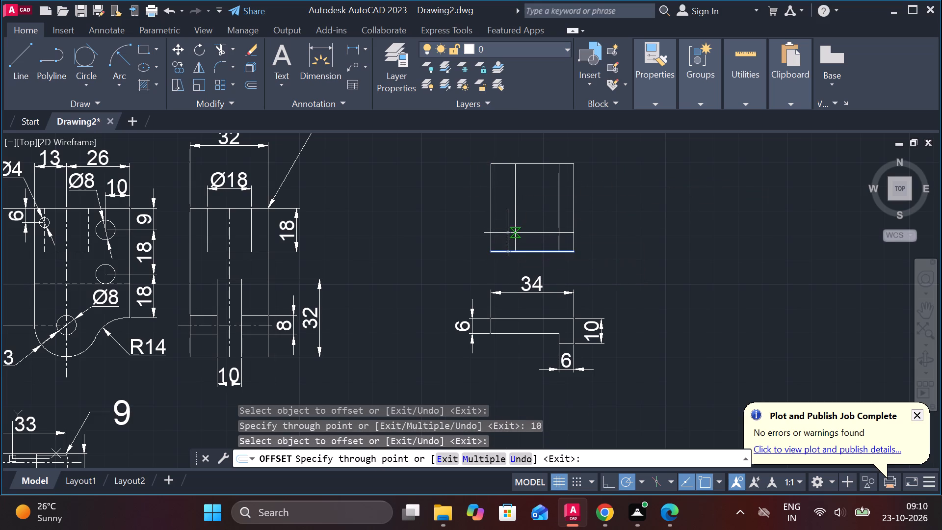
{"action": "left_click", "coordinate": [505, 165]}
{"action": "key", "text": "9"}
{"action": "key", "text": "Return"}
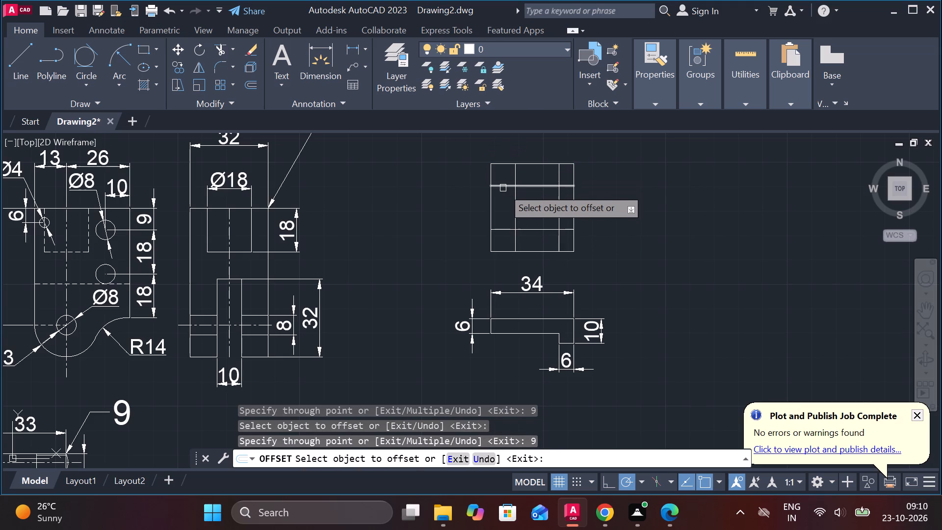
{"action": "key", "text": "Escape"}
Draw two 8 diameter circles where the left offset line crosses the upper and lower horizontal offset lines.
{"action": "type", "text": "C"}
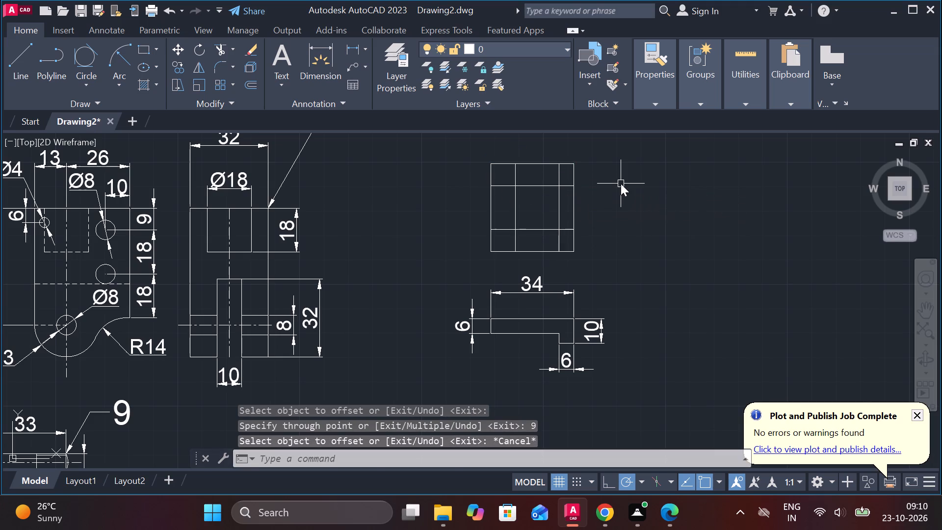
{"action": "key", "text": "space"}
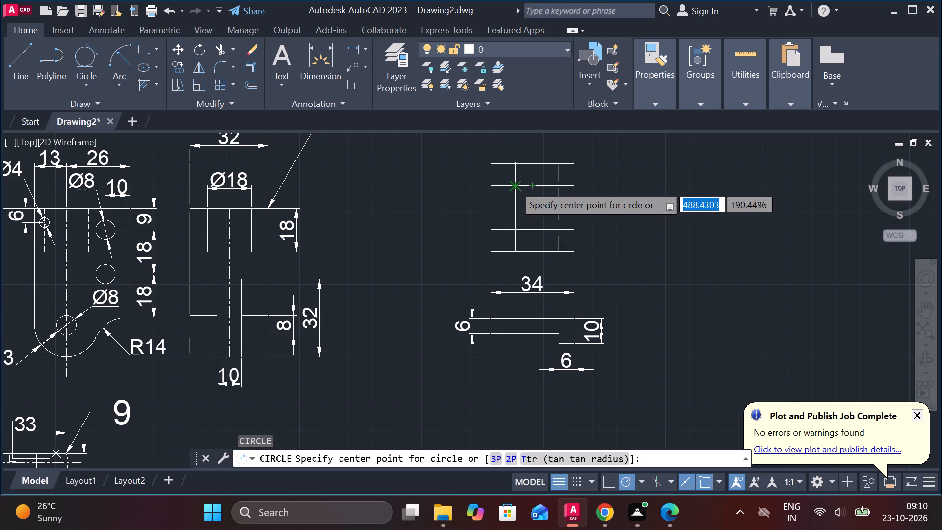
{"action": "left_click", "coordinate": [514, 185]}
{"action": "scroll", "coordinate": [523, 190], "scroll_direction": "up", "scroll_amount": 1}
{"action": "key", "text": "d"}
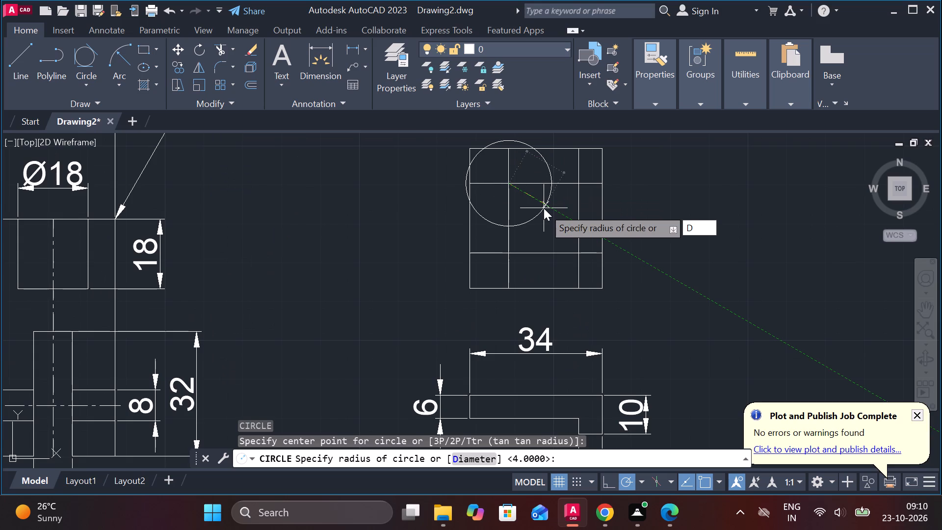
{"action": "key", "text": "space"}
{"action": "type", "text": "8"}
{"action": "key", "text": "space"}
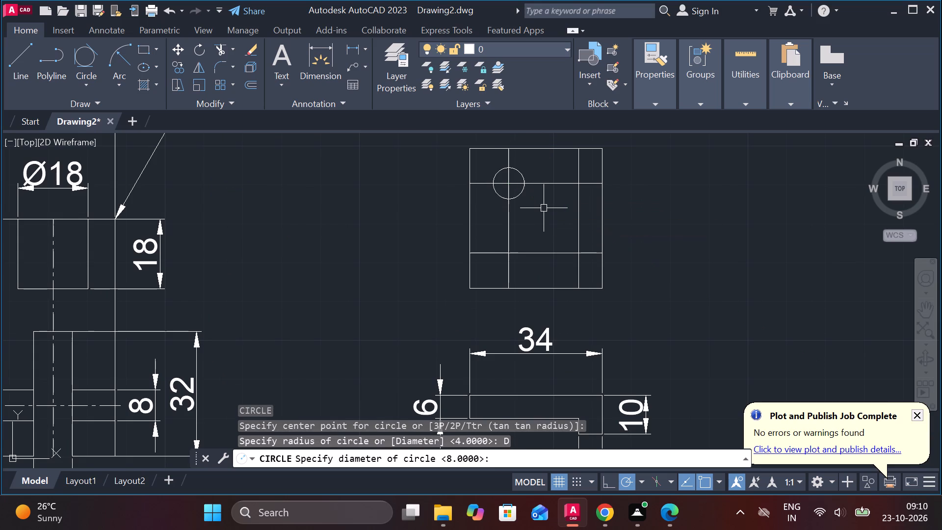
{"action": "key", "text": "space"}
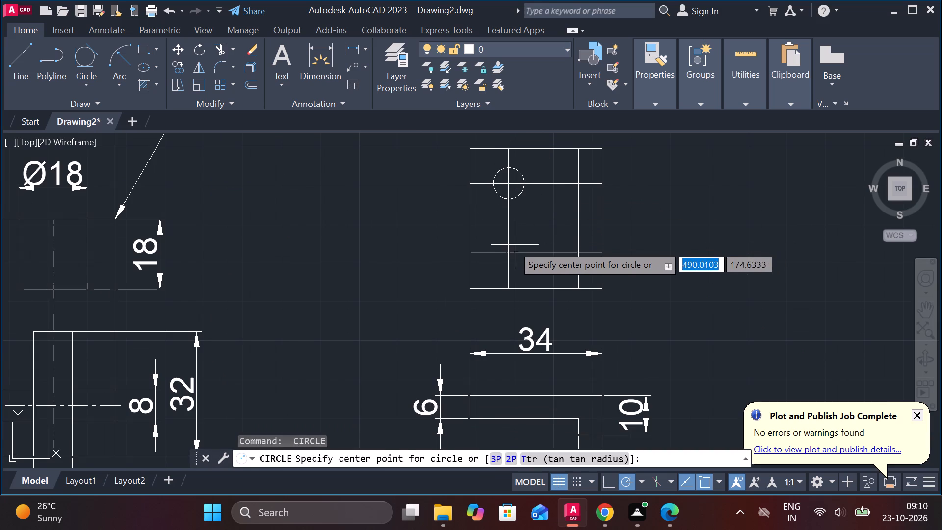
{"action": "left_click", "coordinate": [510, 250]}
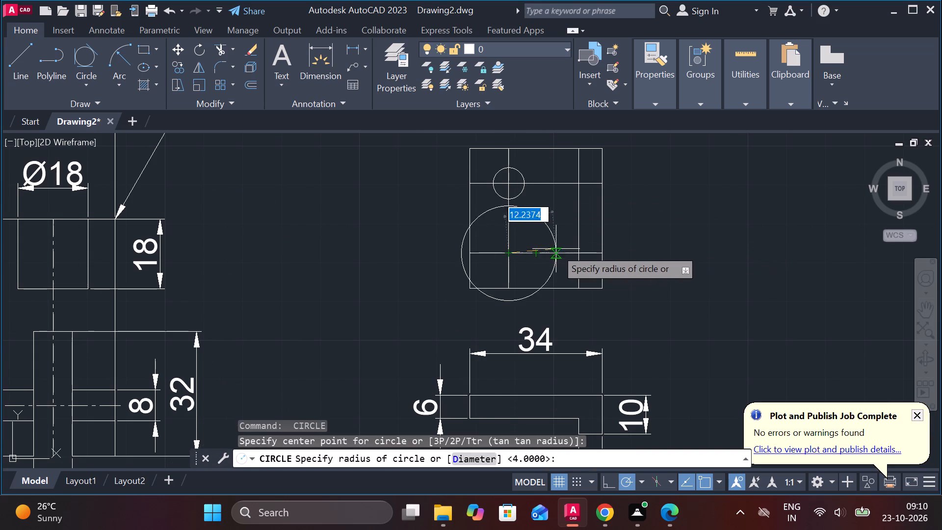
{"action": "type", "text": "D 8"}
{"action": "key", "text": "Return"}
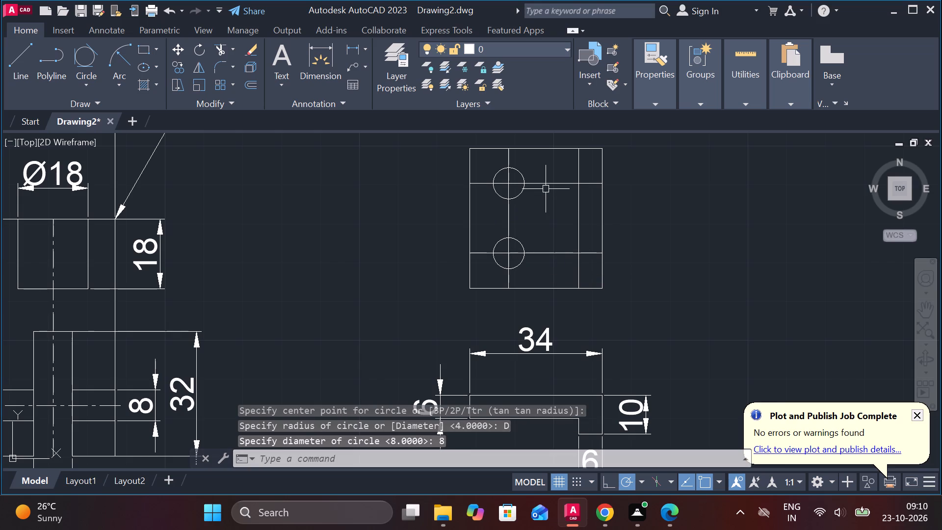
Trim both horizontal offset lines between the circles and the rectangle's right edge.
{"action": "type", "text": "TR"}
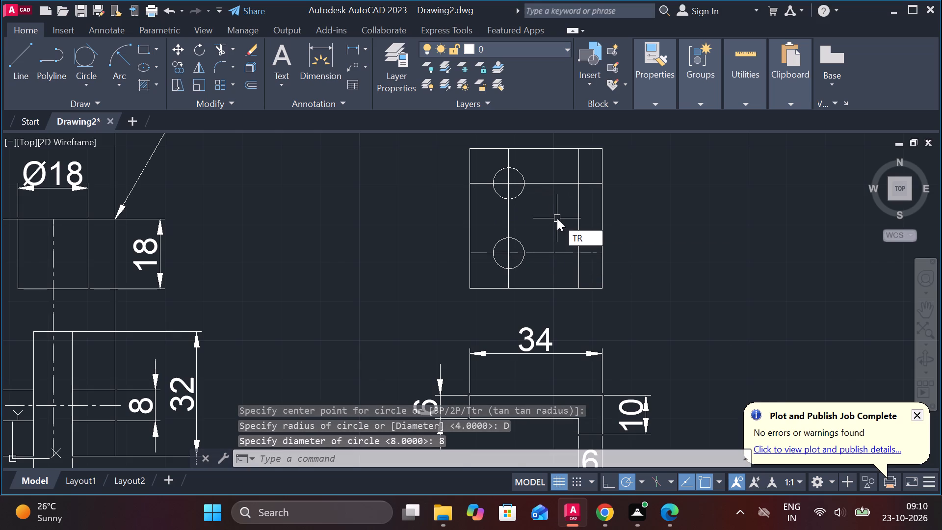
{"action": "key", "text": "space"}
{"action": "left_click", "coordinate": [561, 184]}
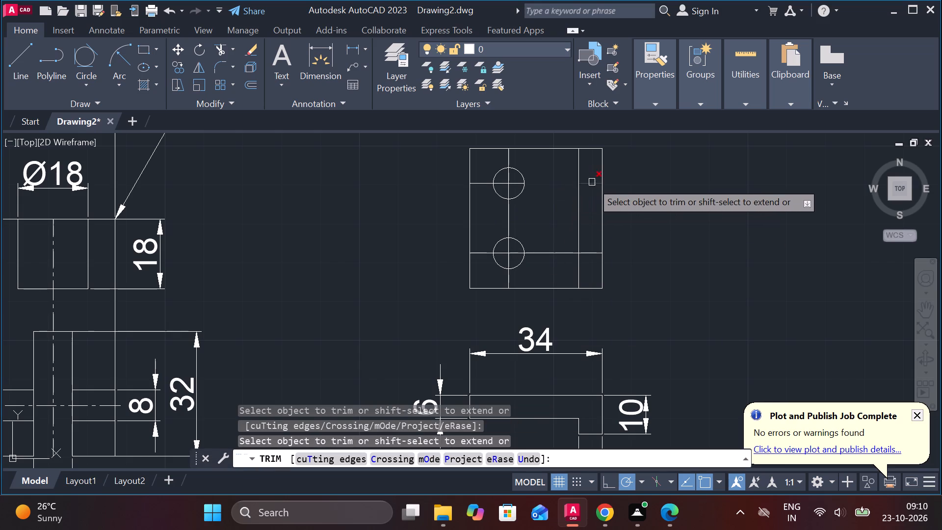
{"action": "left_click", "coordinate": [592, 182]}
{"action": "left_click", "coordinate": [585, 251]}
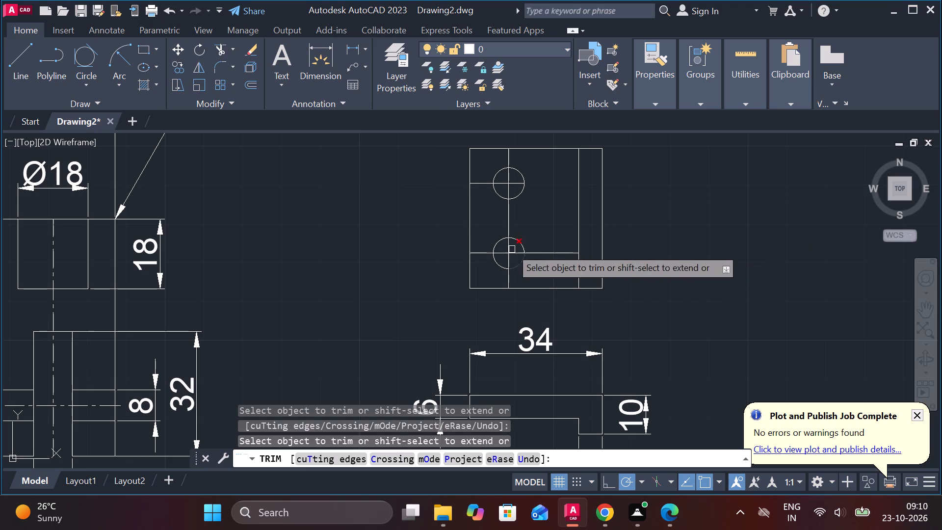
{"action": "left_click", "coordinate": [544, 255]}
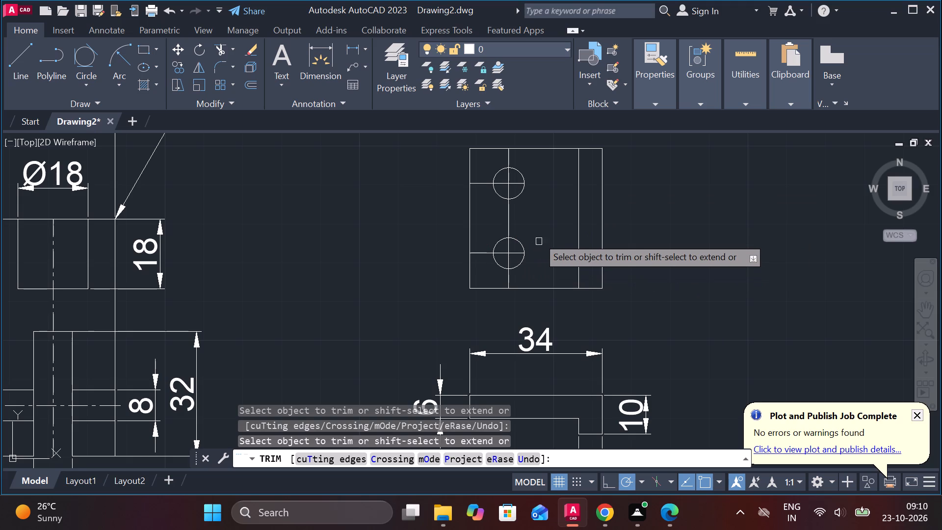
{"action": "key", "text": "Escape"}
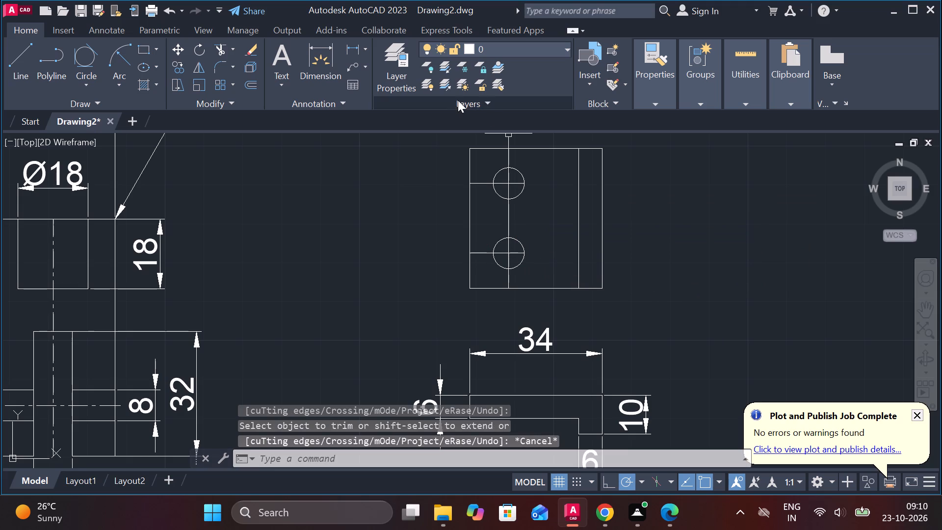
Change the vertical line through both circles and the two short horizontal lines to the CENTER linetype.
{"action": "left_click", "coordinate": [506, 216]}
{"action": "left_click", "coordinate": [488, 187]}
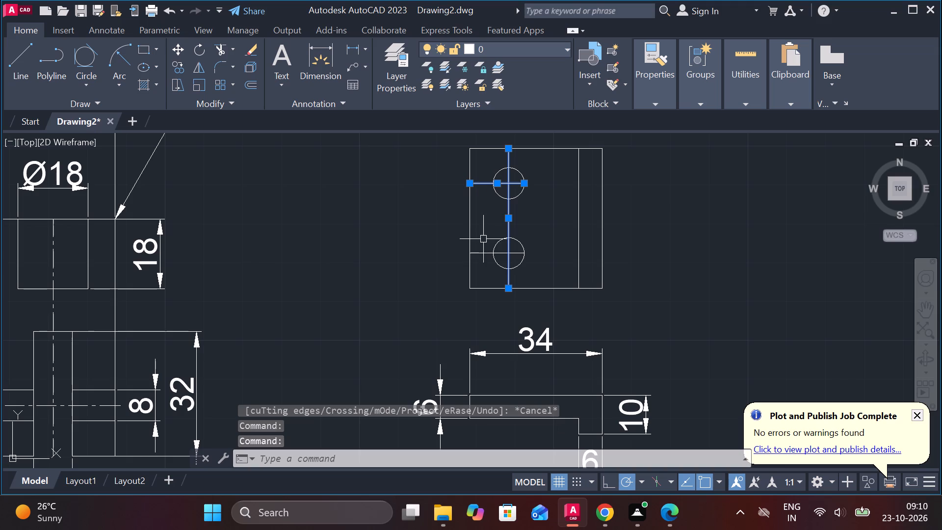
{"action": "left_click", "coordinate": [485, 253]}
{"action": "left_click", "coordinate": [646, 96]}
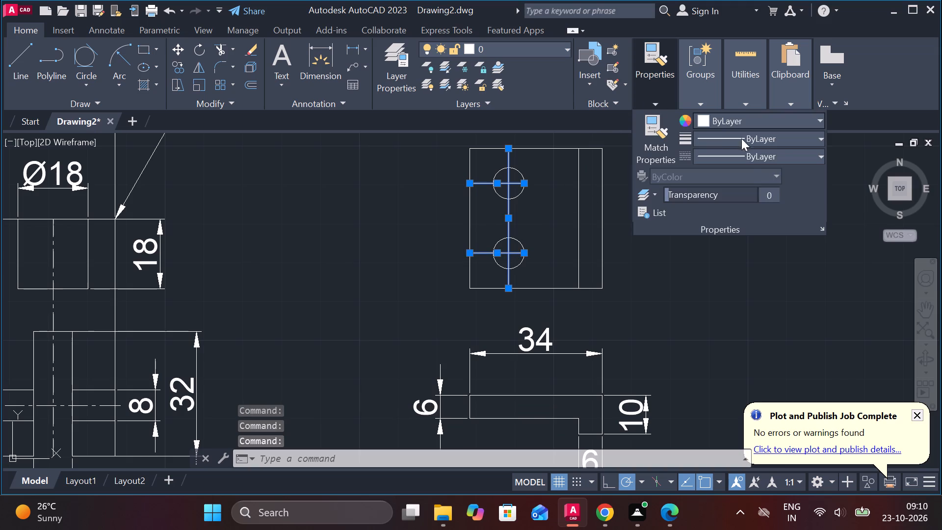
{"action": "left_click", "coordinate": [748, 158]}
{"action": "left_click", "coordinate": [756, 211]}
{"action": "key", "text": "Escape"}
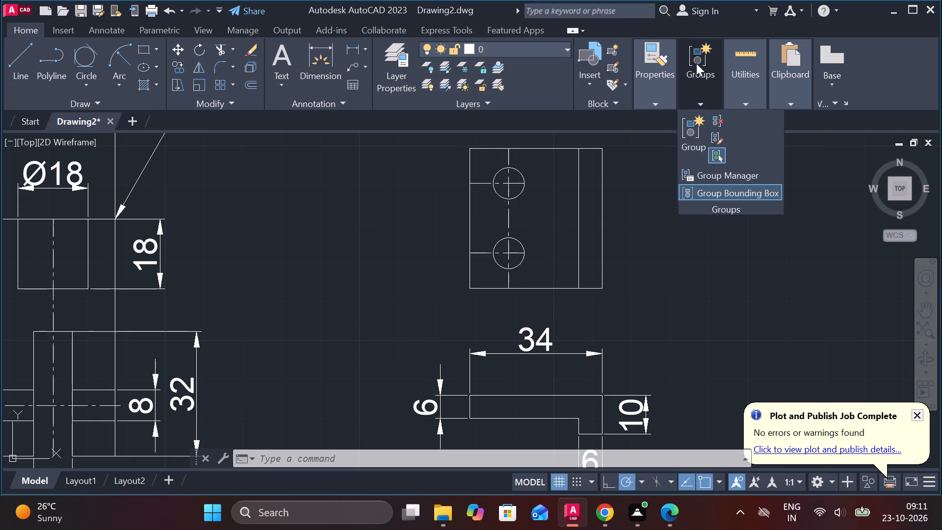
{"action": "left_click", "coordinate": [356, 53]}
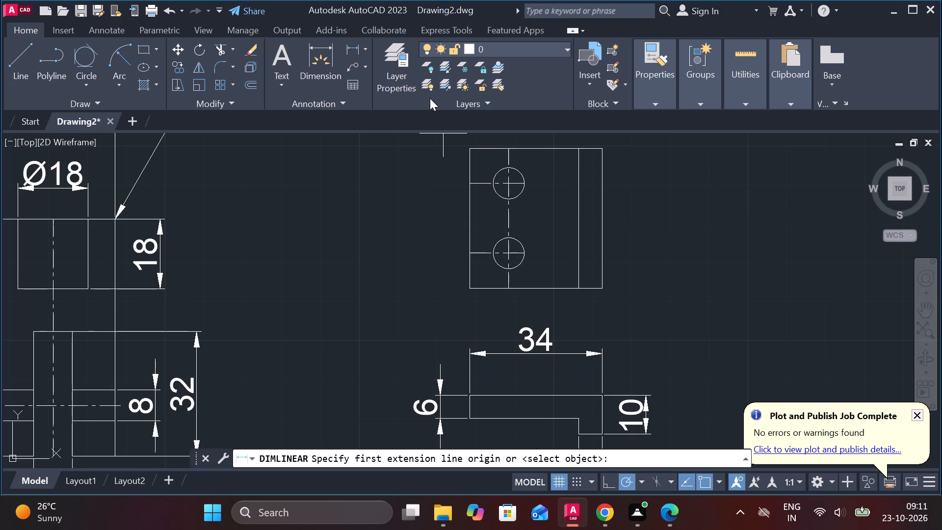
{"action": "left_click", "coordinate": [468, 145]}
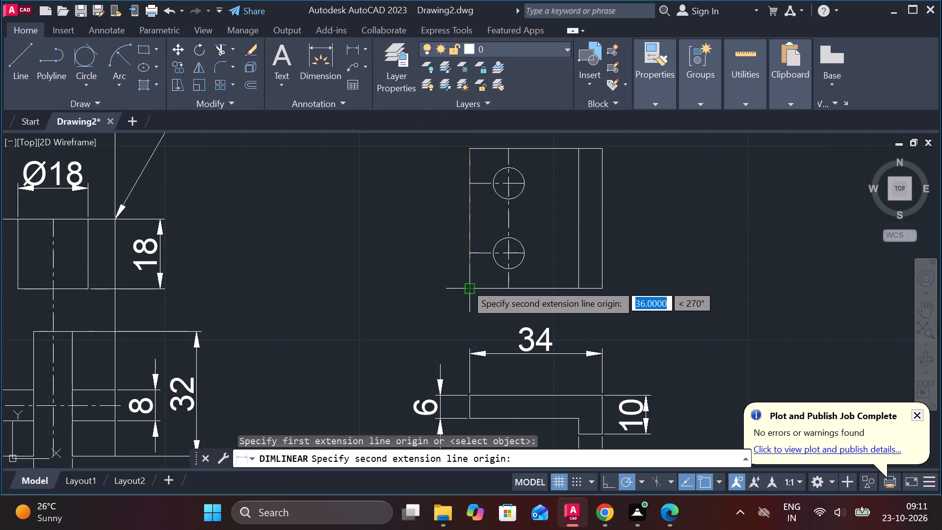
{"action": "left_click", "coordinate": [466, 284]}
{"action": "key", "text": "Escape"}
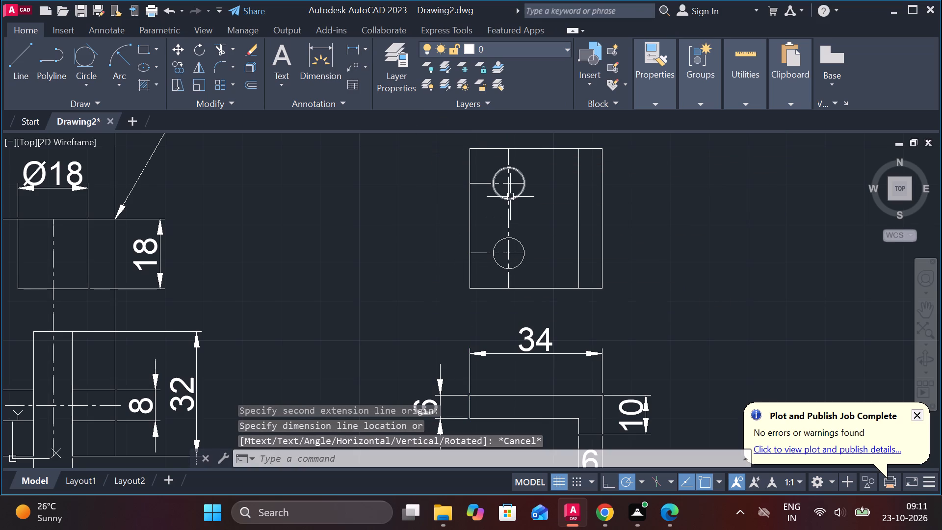
Add three aligned vertical linear dimensions along the rectangle's left side: top edge to upper hole, between holes, lower hole to bottom edge.
{"action": "key", "text": "space"}
{"action": "left_click", "coordinate": [477, 151]}
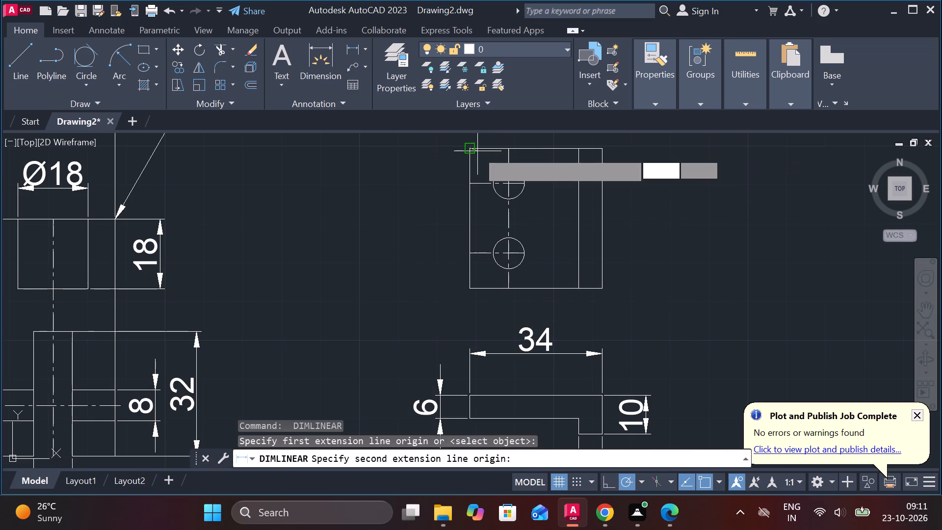
{"action": "left_click", "coordinate": [474, 190]}
{"action": "left_click", "coordinate": [426, 181]}
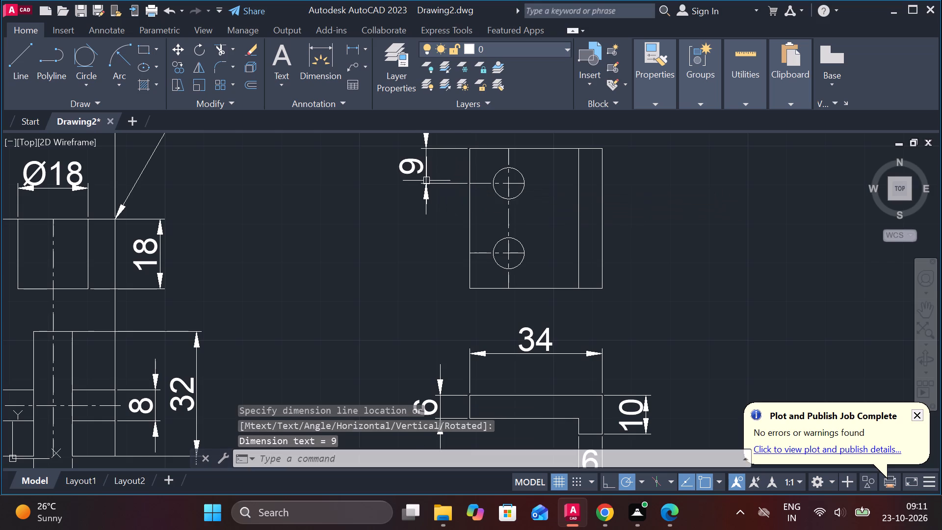
{"action": "key", "text": "space"}
{"action": "left_click", "coordinate": [465, 188]}
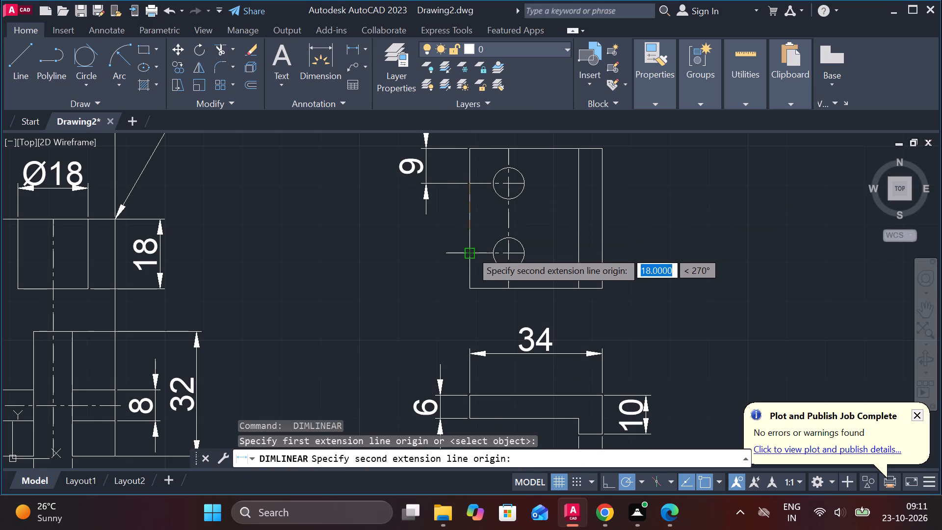
{"action": "left_click", "coordinate": [471, 251]}
{"action": "left_click", "coordinate": [425, 182]}
{"action": "key", "text": "space"}
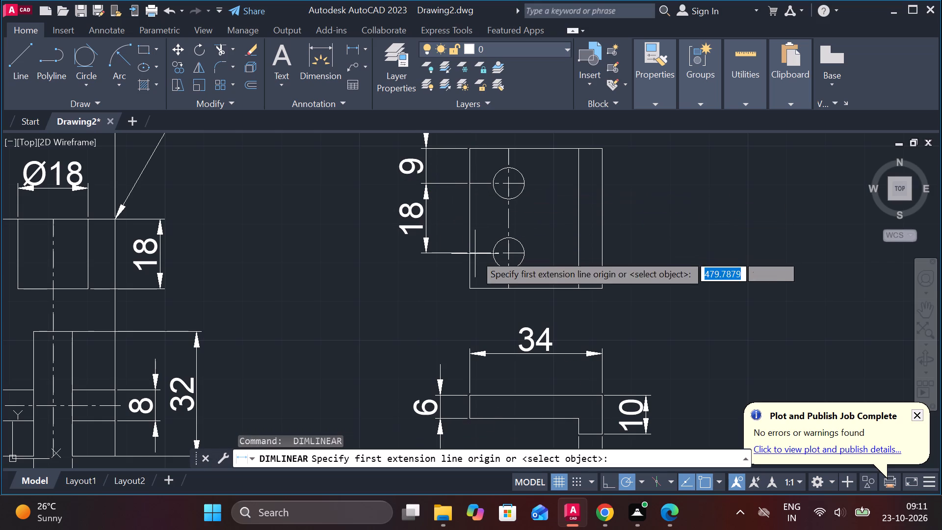
{"action": "left_click", "coordinate": [462, 254]}
{"action": "left_click", "coordinate": [471, 292]}
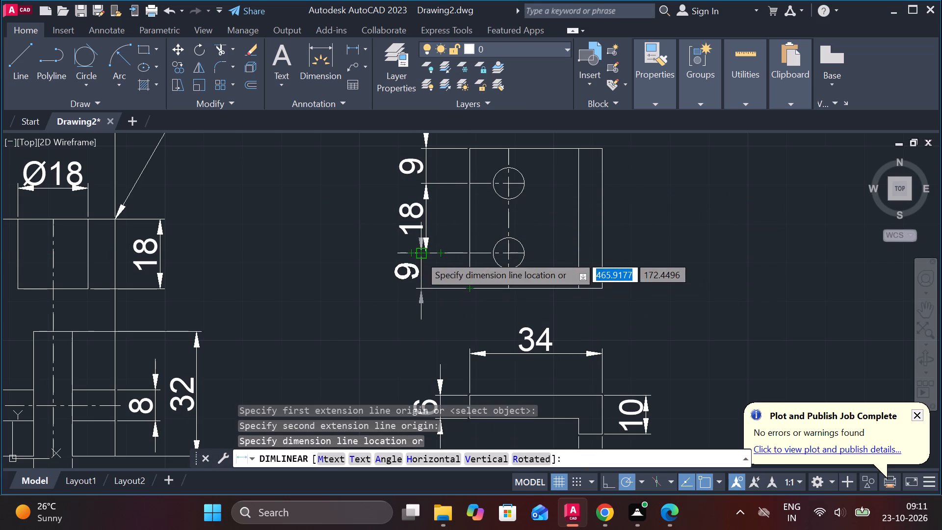
{"action": "left_click", "coordinate": [425, 253]}
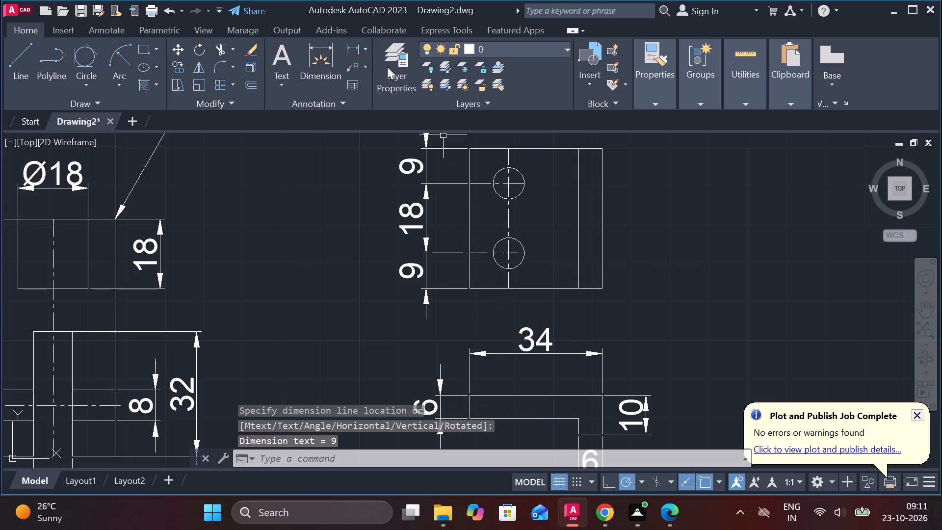
Add an overall vertical linear dimension for the rectangle's left side, placed outside the existing chain of hole dimensions.
{"action": "left_click", "coordinate": [346, 46]}
{"action": "left_click", "coordinate": [471, 148]}
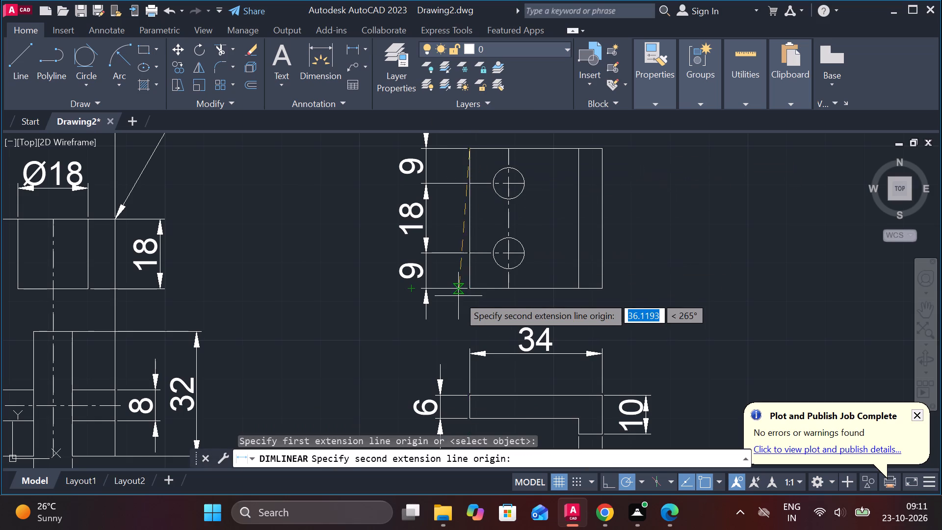
{"action": "left_click", "coordinate": [464, 295]}
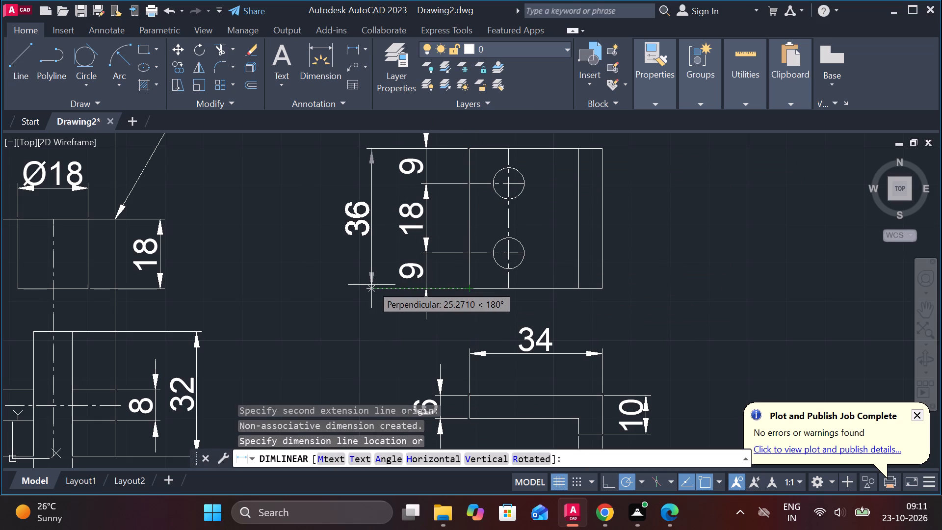
{"action": "left_click", "coordinate": [371, 285]}
Add a horizontal linear dimension above the rectangle from its left edge to the vertical centre line of the holes.
{"action": "middle_click_drag", "start_coordinate": [475, 285], "coordinate": [352, 356]}
{"action": "key", "text": "space"}
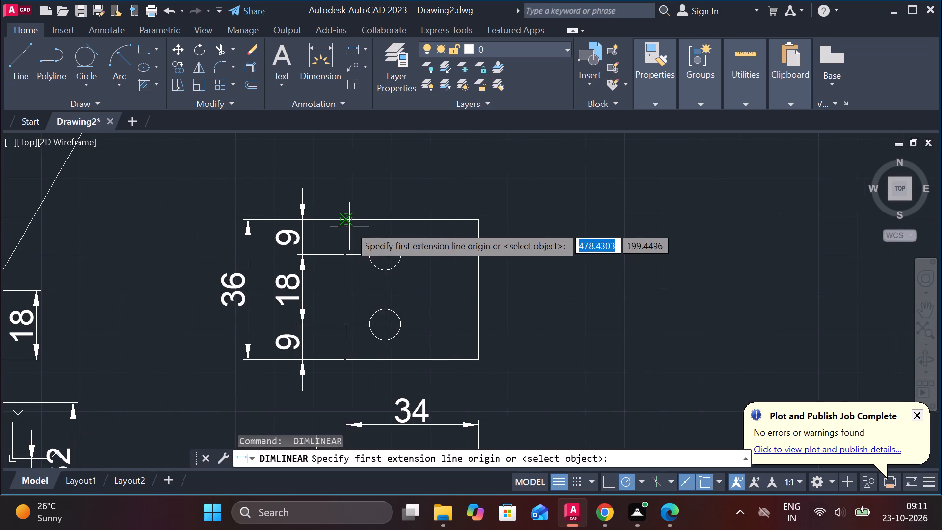
{"action": "left_click", "coordinate": [349, 226]}
{"action": "left_click", "coordinate": [382, 226]}
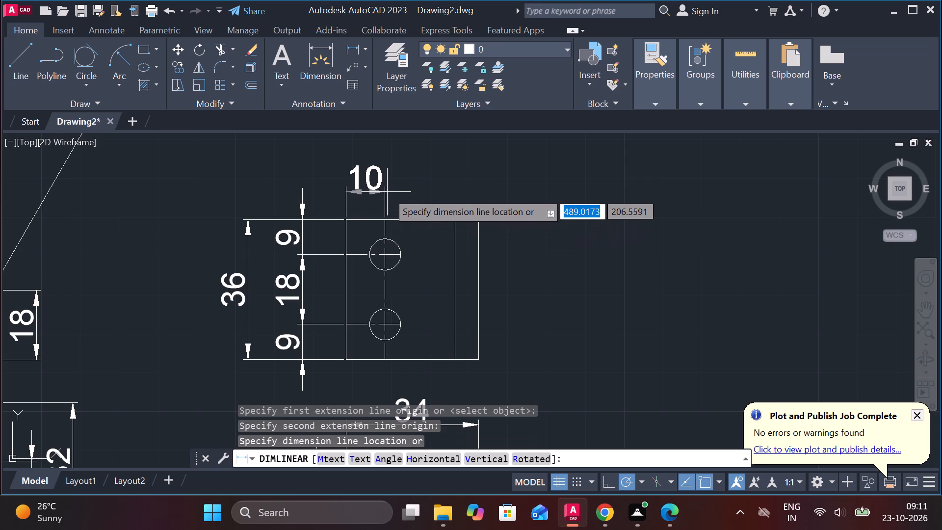
{"action": "left_click", "coordinate": [387, 192]}
{"action": "key", "text": "space"}
{"action": "middle_click_drag", "start_coordinate": [529, 222], "coordinate": [547, 173]}
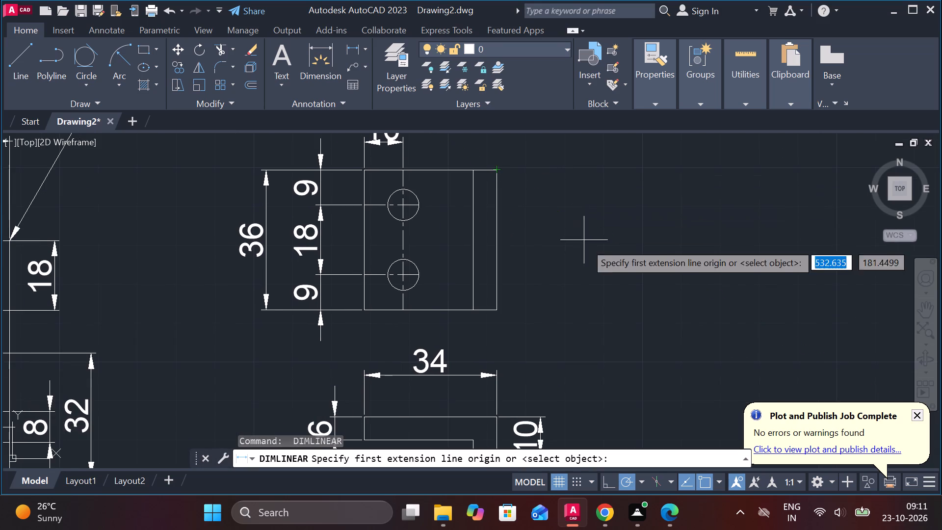
{"action": "key", "text": "Escape"}
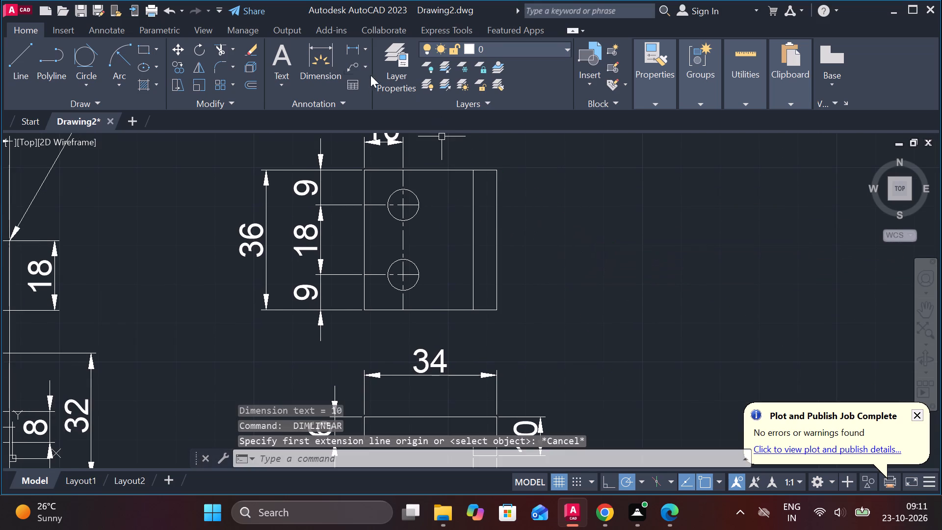
Add a diameter dimension to the lower hole in the rectangle.
{"action": "left_click", "coordinate": [368, 46]}
{"action": "left_click", "coordinate": [390, 222]}
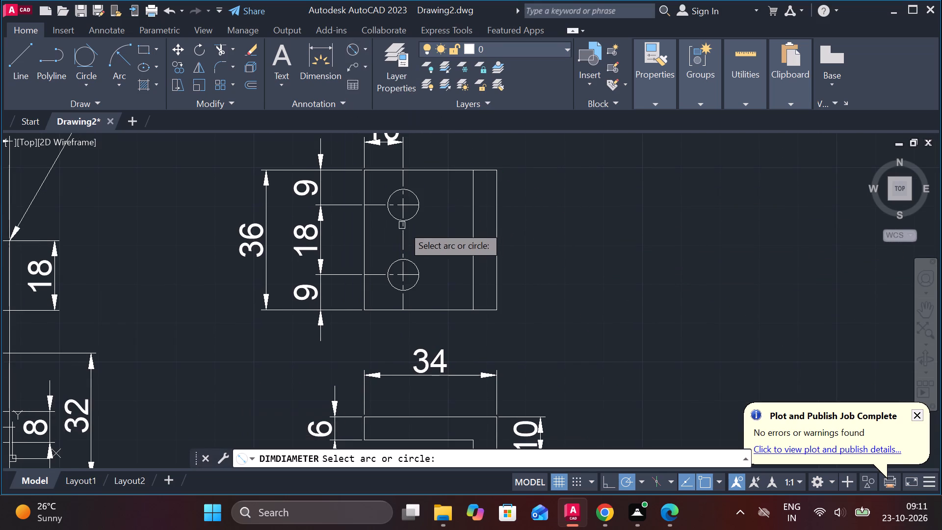
{"action": "left_click", "coordinate": [415, 258]}
{"action": "left_click", "coordinate": [415, 262]}
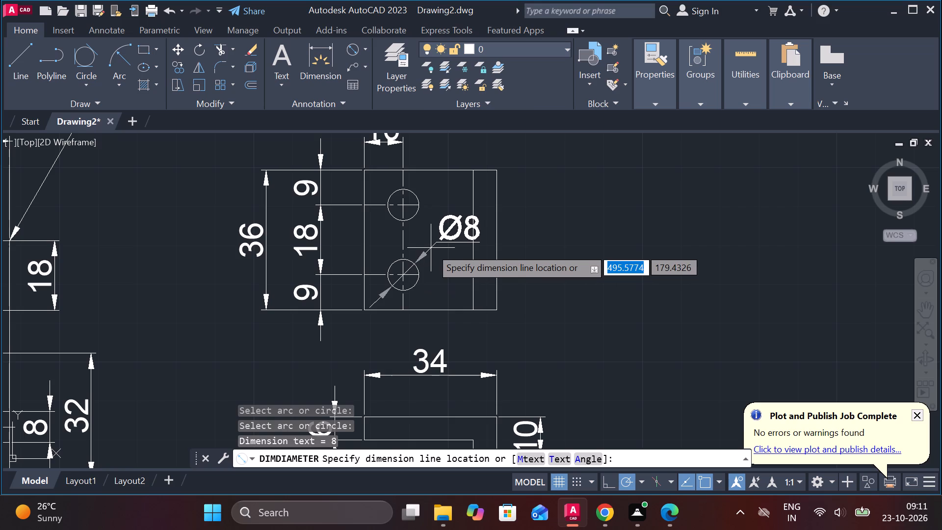
{"action": "left_click", "coordinate": [418, 250]}
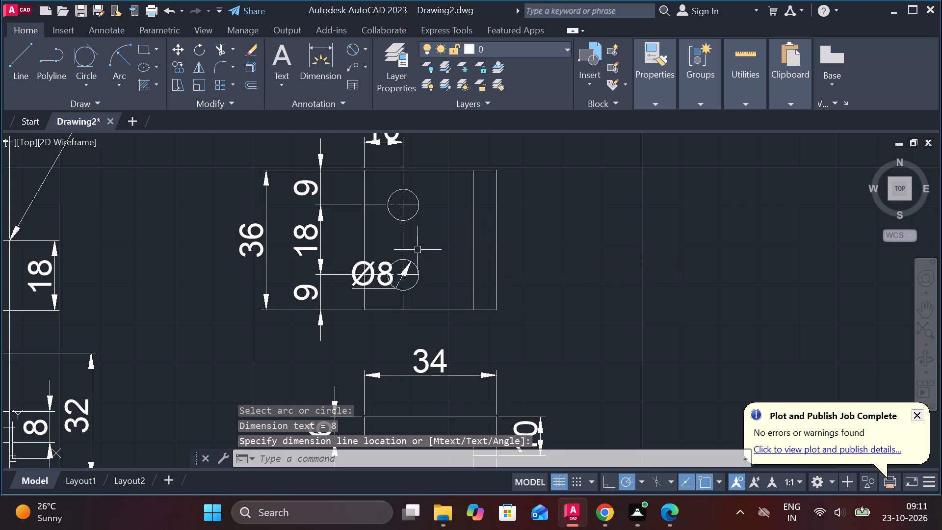
Move the lower hole's diameter text outside the circle, up and to its right between the two holes.
{"action": "scroll", "coordinate": [384, 280], "scroll_direction": "up", "scroll_amount": 2}
{"action": "left_click", "coordinate": [384, 280]}
{"action": "key", "text": "Escape"}
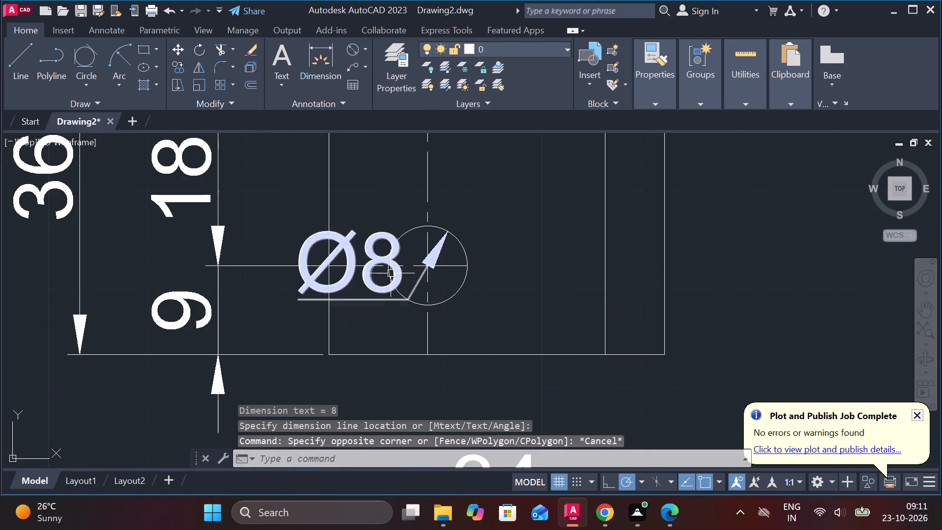
{"action": "left_click", "coordinate": [390, 271]}
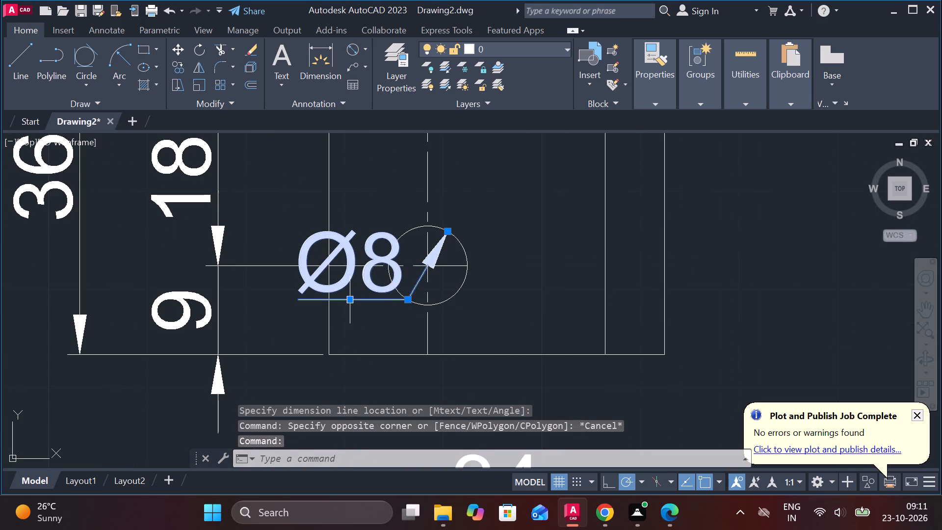
{"action": "left_click", "coordinate": [347, 302]}
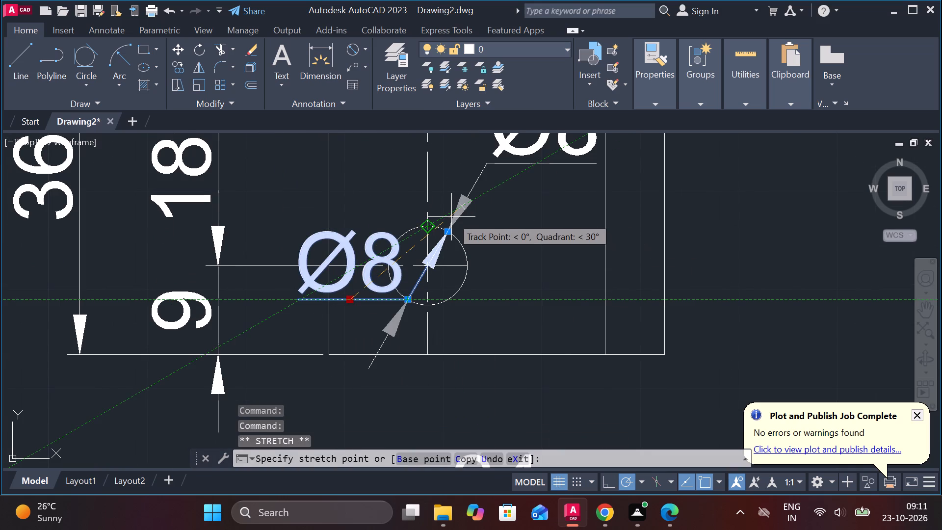
{"action": "middle_click_drag", "start_coordinate": [451, 217], "coordinate": [451, 227]}
{"action": "middle_click_drag", "start_coordinate": [443, 285], "coordinate": [436, 175]}
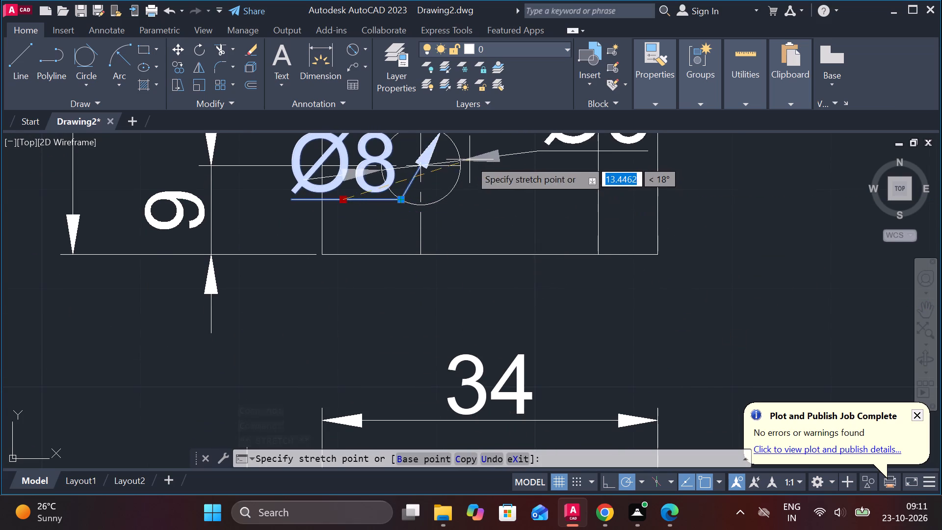
{"action": "middle_click_drag", "start_coordinate": [470, 160], "coordinate": [490, 322]}
{"action": "scroll", "coordinate": [489, 296], "scroll_direction": "down", "scroll_amount": 1}
{"action": "left_click", "coordinate": [478, 272]}
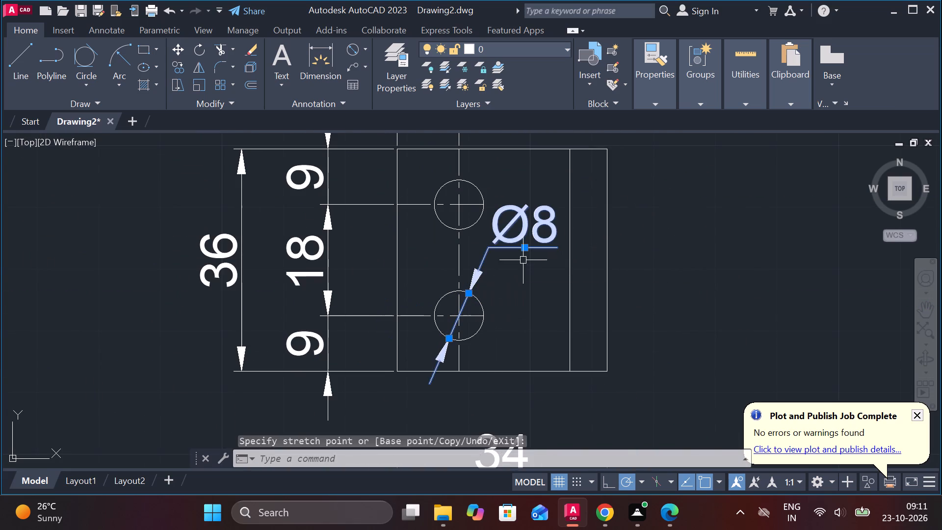
{"action": "key", "text": "Escape"}
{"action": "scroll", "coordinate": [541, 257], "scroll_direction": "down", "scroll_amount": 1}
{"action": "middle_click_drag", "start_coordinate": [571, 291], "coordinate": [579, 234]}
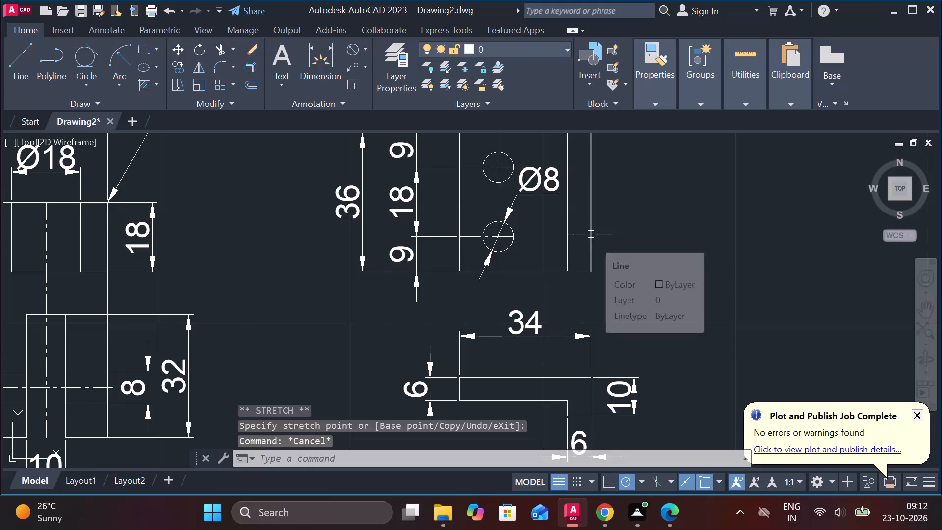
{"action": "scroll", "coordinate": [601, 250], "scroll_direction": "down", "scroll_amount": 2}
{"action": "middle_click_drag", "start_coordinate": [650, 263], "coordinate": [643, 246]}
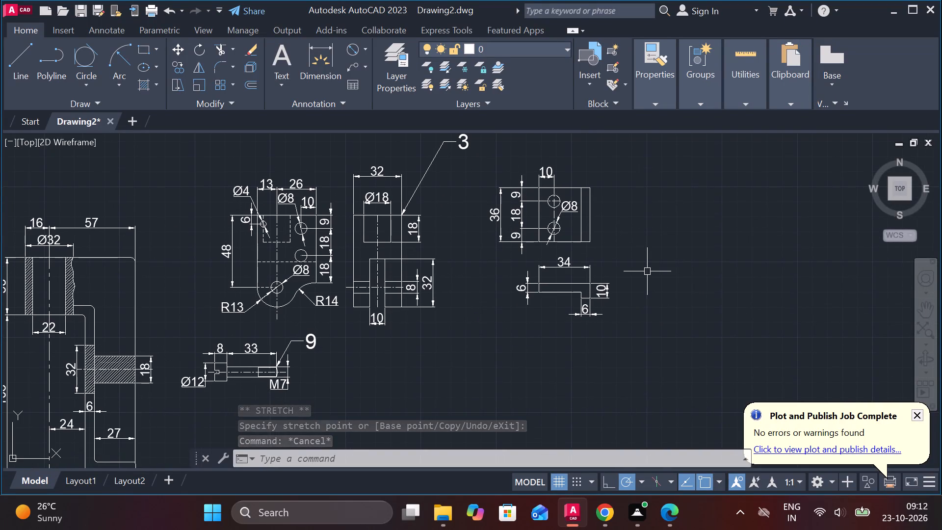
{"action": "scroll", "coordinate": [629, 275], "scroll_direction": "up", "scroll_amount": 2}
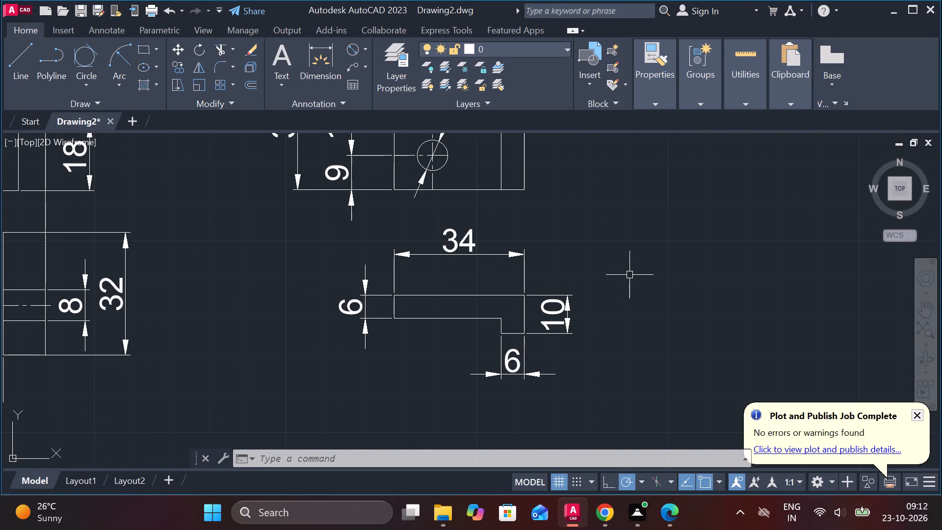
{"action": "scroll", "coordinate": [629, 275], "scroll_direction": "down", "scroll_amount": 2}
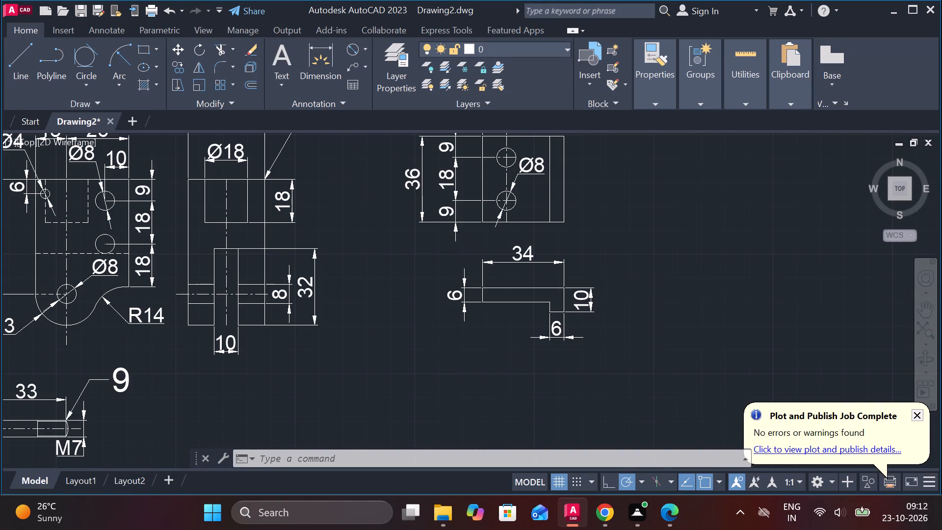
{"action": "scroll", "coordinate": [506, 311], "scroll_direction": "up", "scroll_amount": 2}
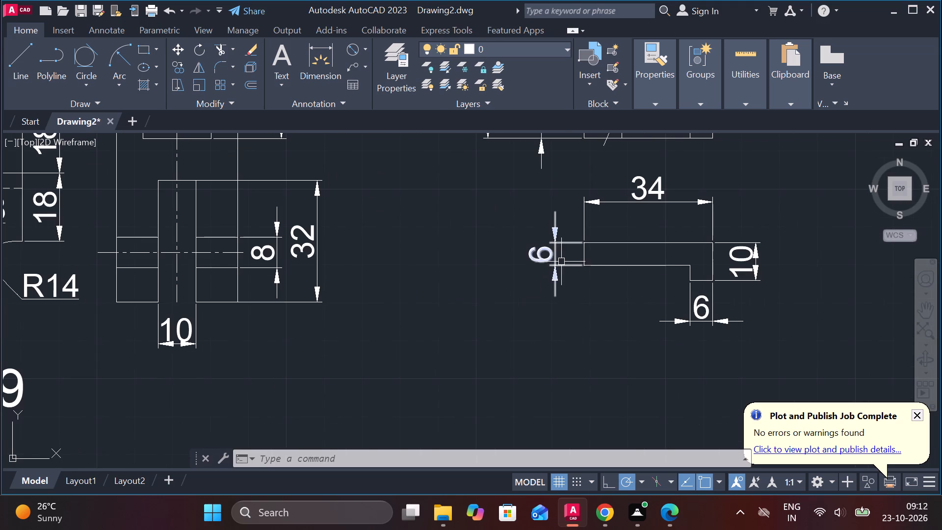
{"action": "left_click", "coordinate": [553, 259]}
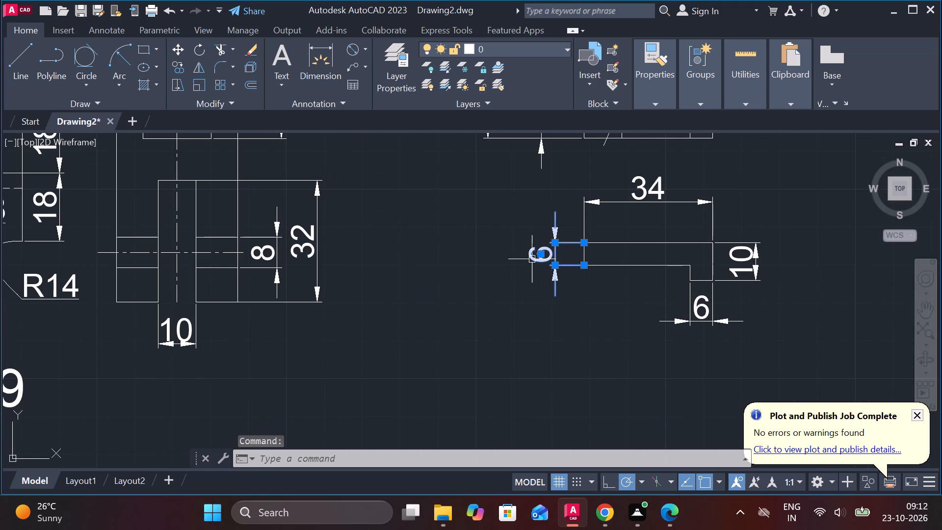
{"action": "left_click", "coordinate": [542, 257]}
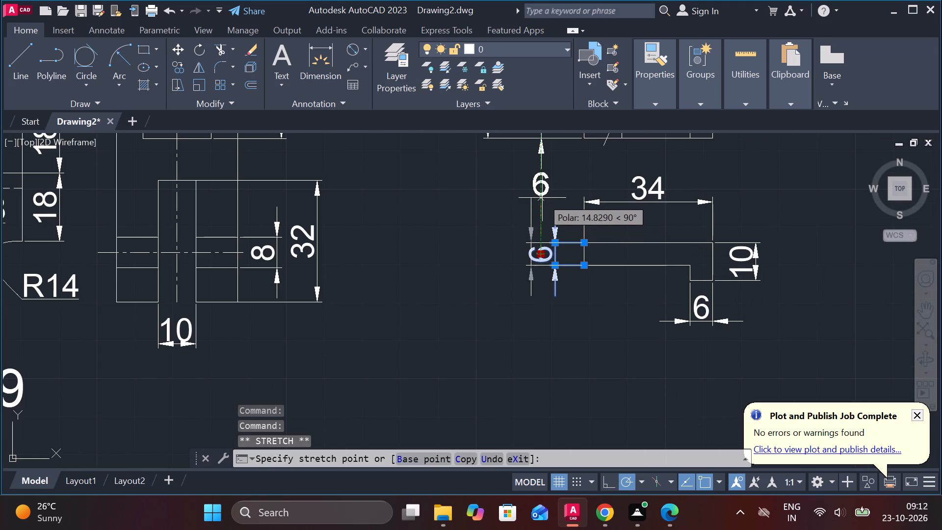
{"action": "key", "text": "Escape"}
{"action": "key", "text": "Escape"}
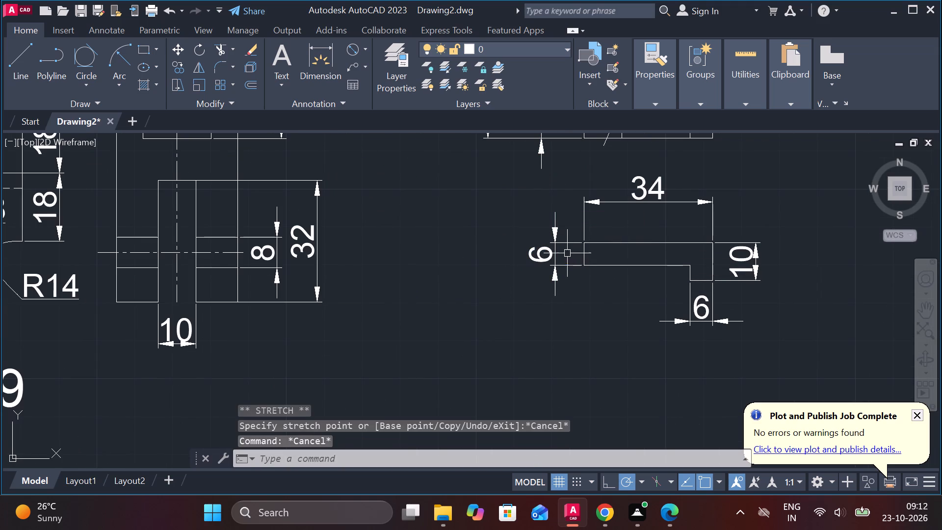
Extend the holes' vertical centre line down through the L-shaped view to the underside of its thin plate section.
{"action": "scroll", "coordinate": [558, 245], "scroll_direction": "down", "scroll_amount": 1}
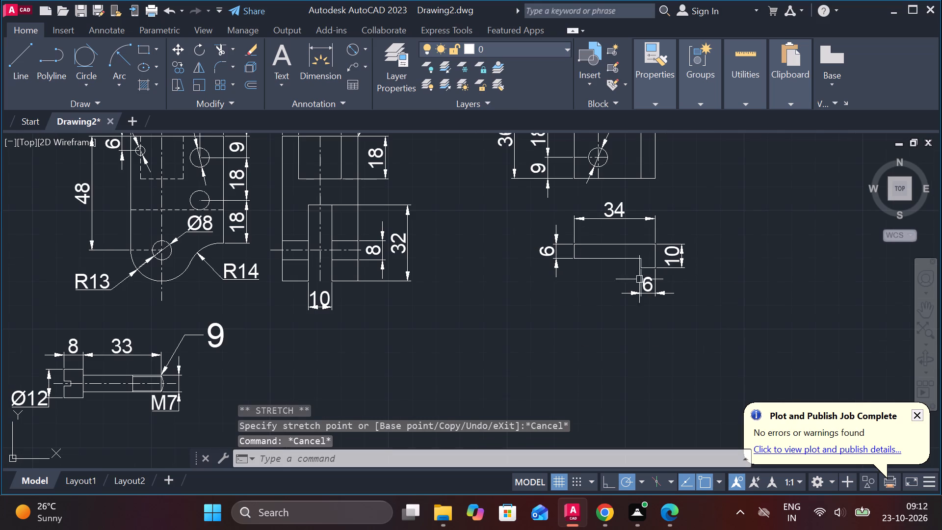
{"action": "middle_click_drag", "start_coordinate": [699, 275], "coordinate": [604, 321]}
{"action": "scroll", "coordinate": [528, 284], "scroll_direction": "up", "scroll_amount": 1}
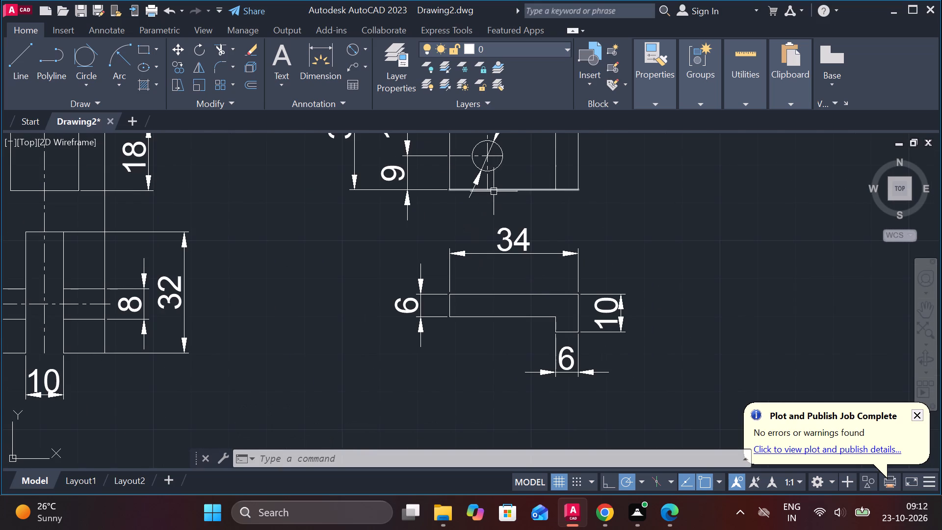
{"action": "type", "text": "EX"}
{"action": "key", "text": "space"}
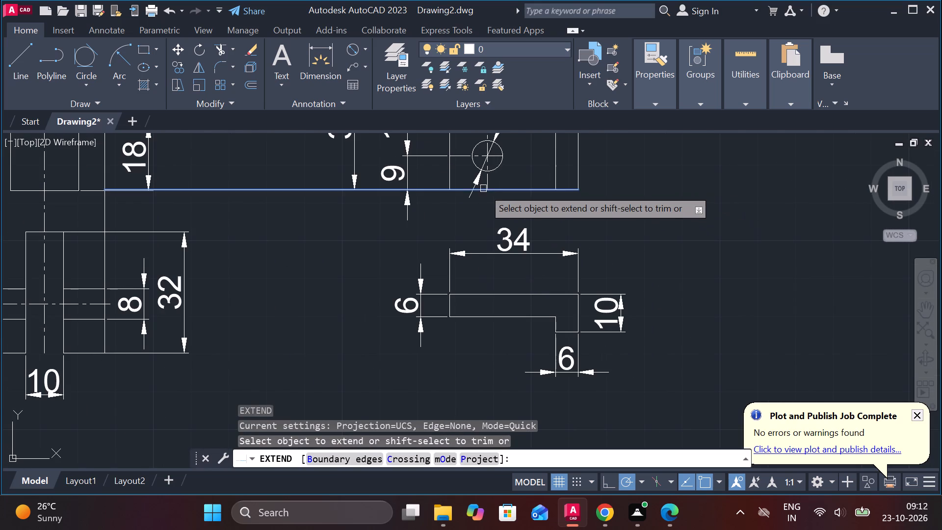
{"action": "left_click", "coordinate": [490, 185]}
{"action": "left_click", "coordinate": [490, 254]}
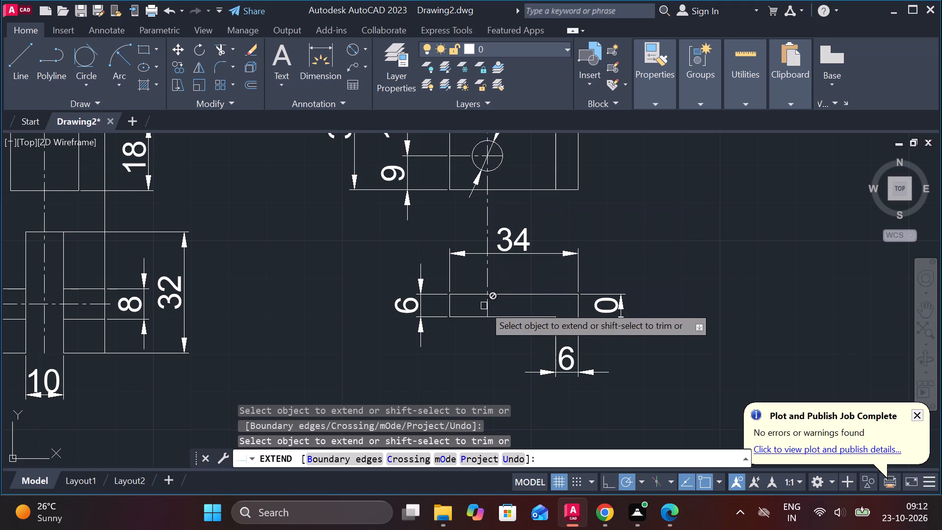
{"action": "scroll", "coordinate": [495, 342], "scroll_direction": "up", "scroll_amount": 1}
{"action": "key", "text": "Escape"}
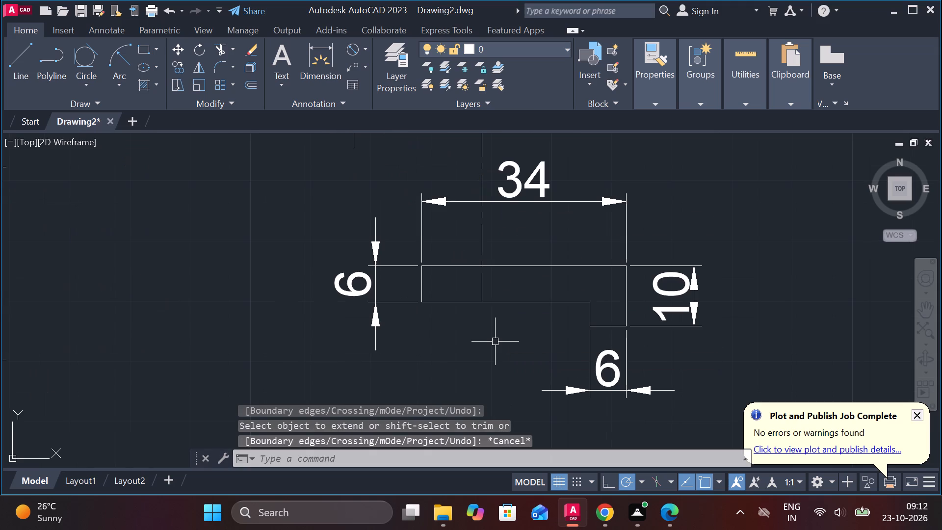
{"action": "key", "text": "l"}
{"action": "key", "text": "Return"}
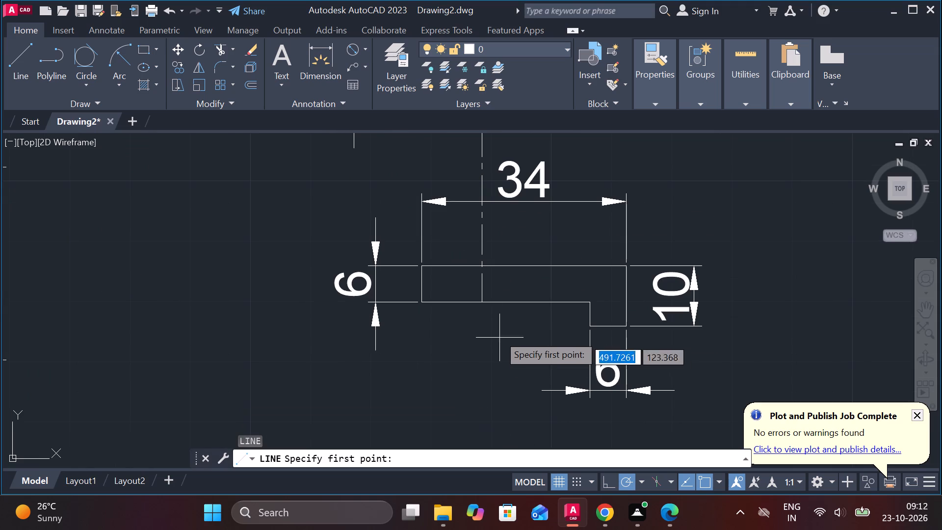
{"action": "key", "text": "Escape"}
Lengthen the vertical centre line so its lower end projects below the L-shaped view.
{"action": "left_click", "coordinate": [480, 289]}
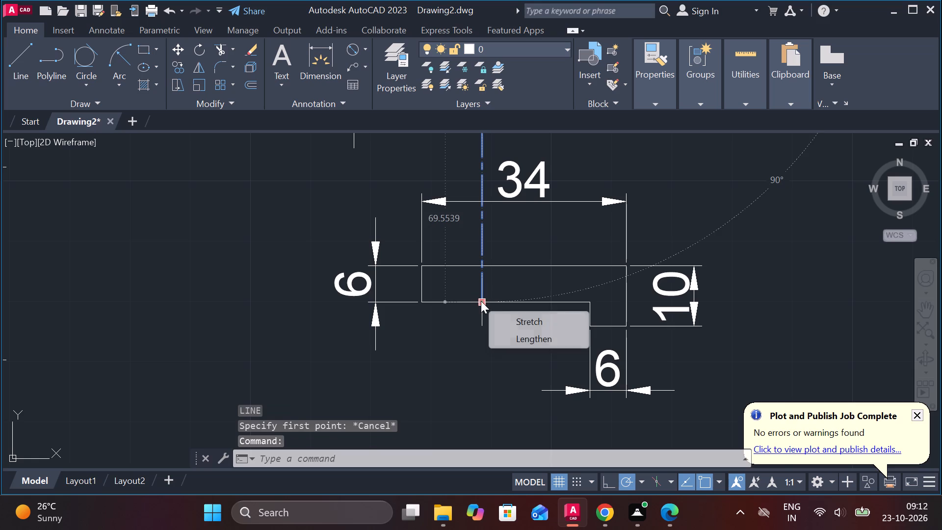
{"action": "left_click", "coordinate": [529, 340]}
{"action": "left_click", "coordinate": [513, 362]}
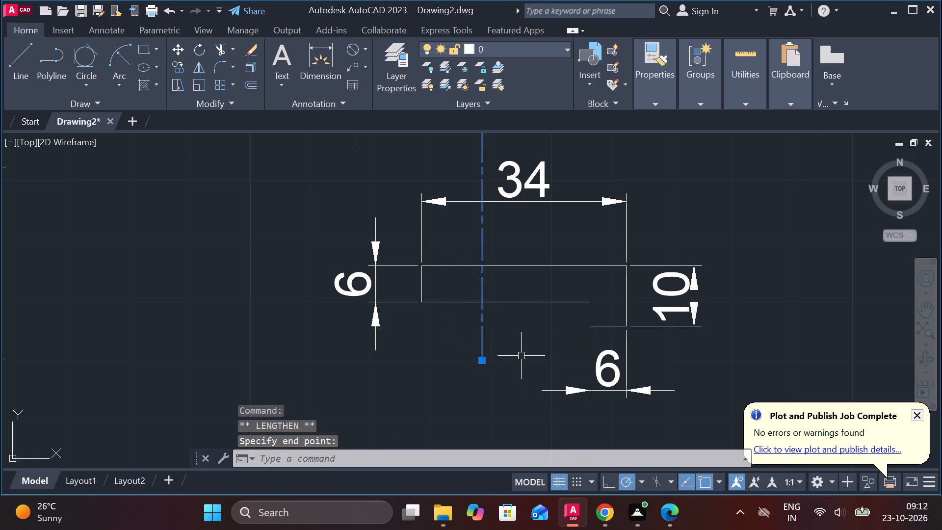
{"action": "key", "text": "Escape"}
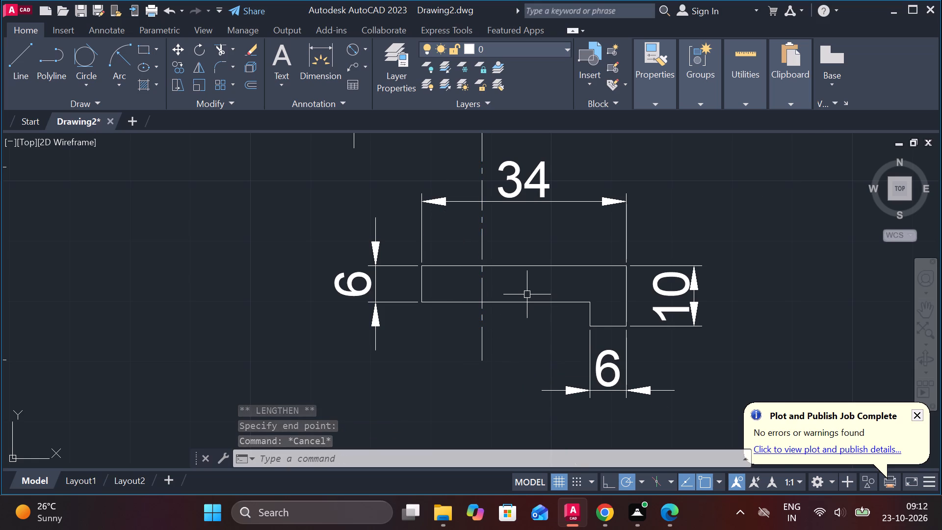
Draw a vertical line over the centre line from the top to the bottom edge of the L-shaped view's thin section.
{"action": "key", "text": "l"}
{"action": "key", "text": "Return"}
{"action": "left_click", "coordinate": [485, 268]}
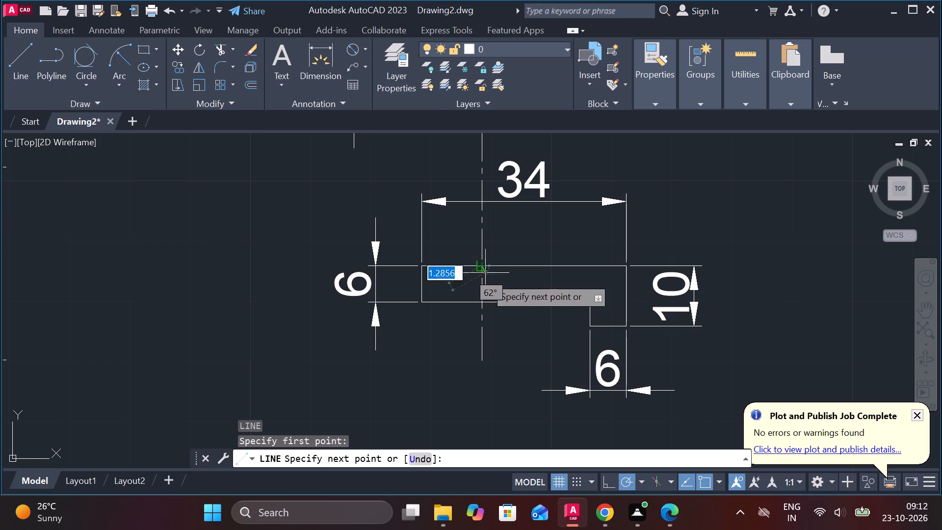
{"action": "left_click", "coordinate": [485, 301]}
{"action": "key", "text": "Escape"}
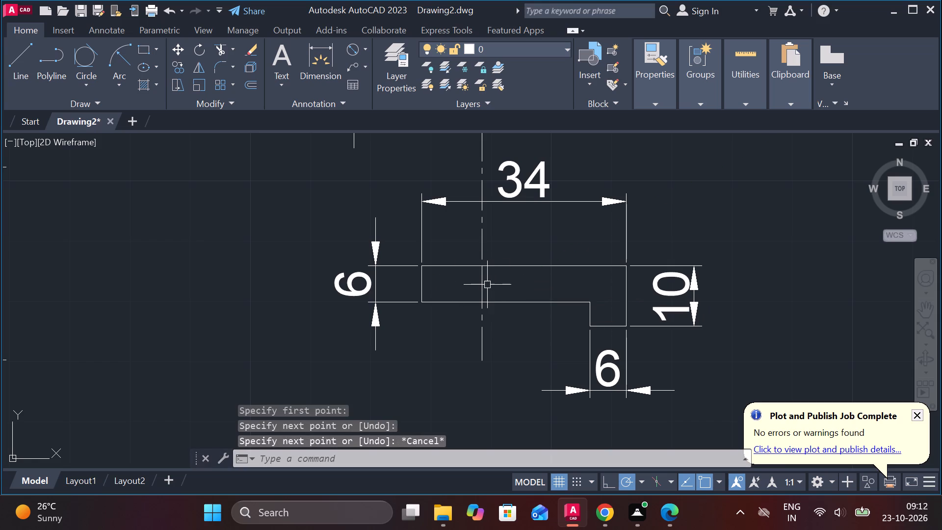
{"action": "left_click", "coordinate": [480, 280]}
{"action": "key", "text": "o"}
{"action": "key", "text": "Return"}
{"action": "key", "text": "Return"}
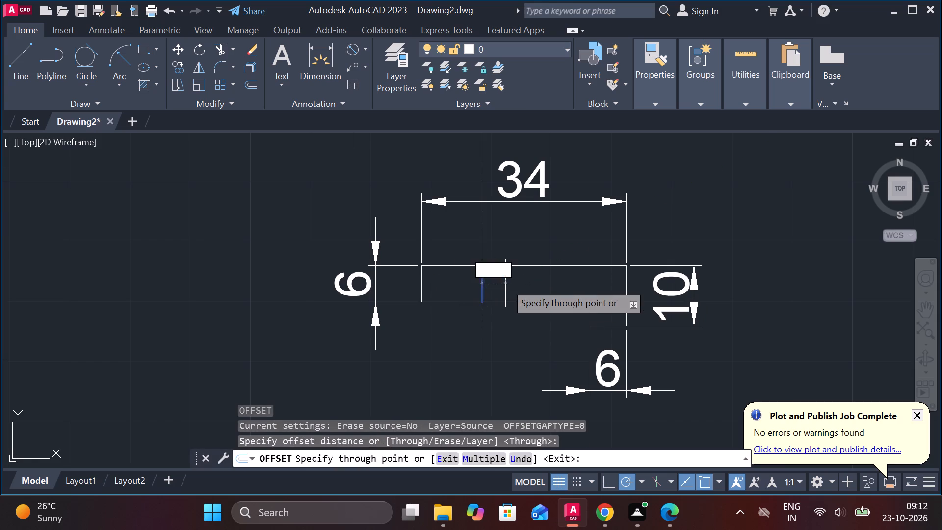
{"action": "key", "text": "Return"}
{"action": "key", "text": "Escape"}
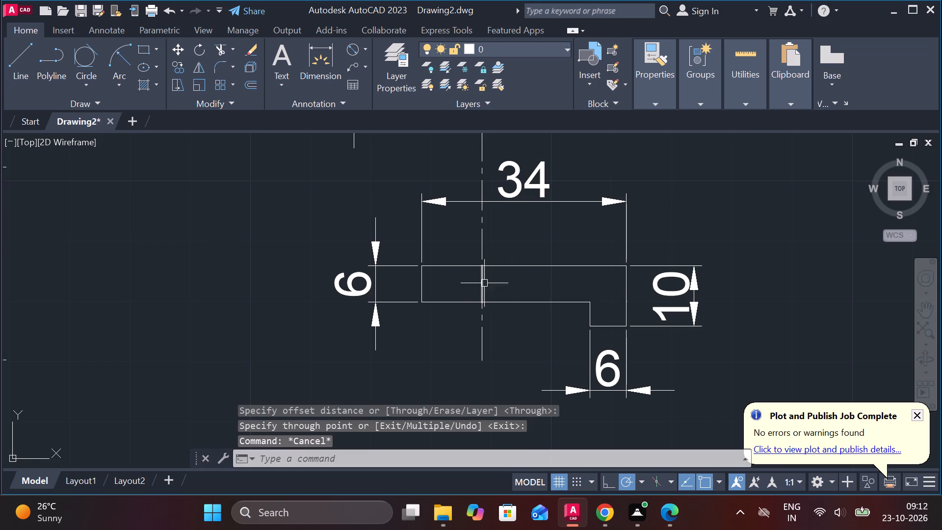
Offset the vertical line in the L-shaped view's thin section by 4 to each side to form the hole edges.
{"action": "left_click", "coordinate": [485, 283]}
{"action": "key", "text": "o"}
{"action": "key", "text": "Return"}
{"action": "key", "text": "Return"}
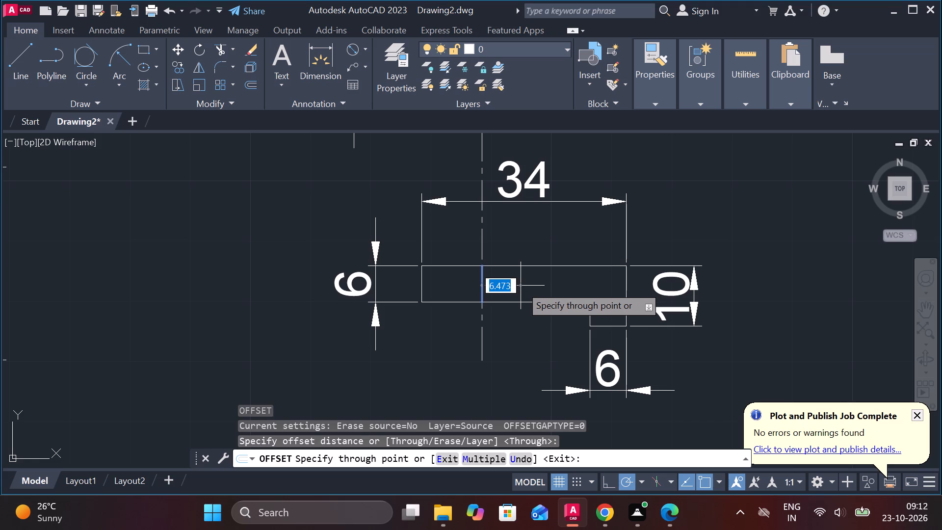
{"action": "type", "text": "4"}
{"action": "key", "text": "space"}
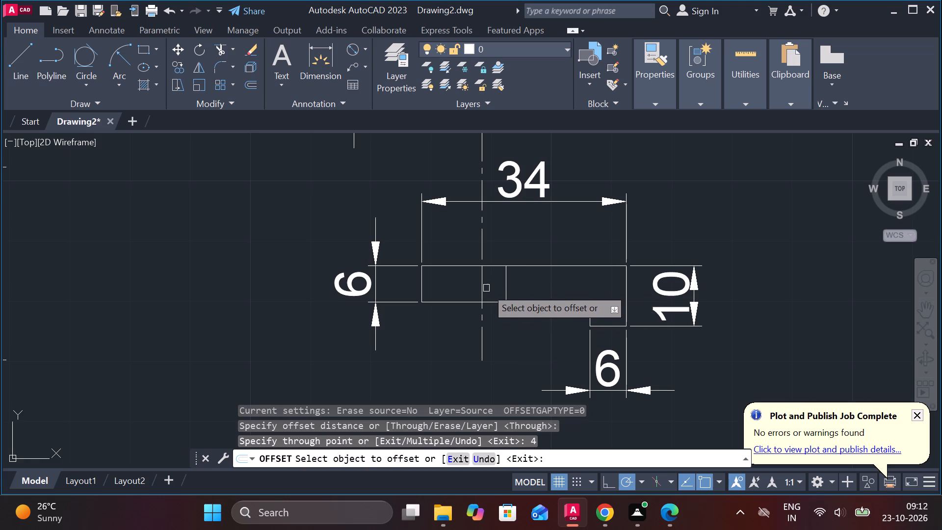
{"action": "left_click", "coordinate": [483, 286]}
{"action": "type", "text": "4"}
{"action": "key", "text": "space"}
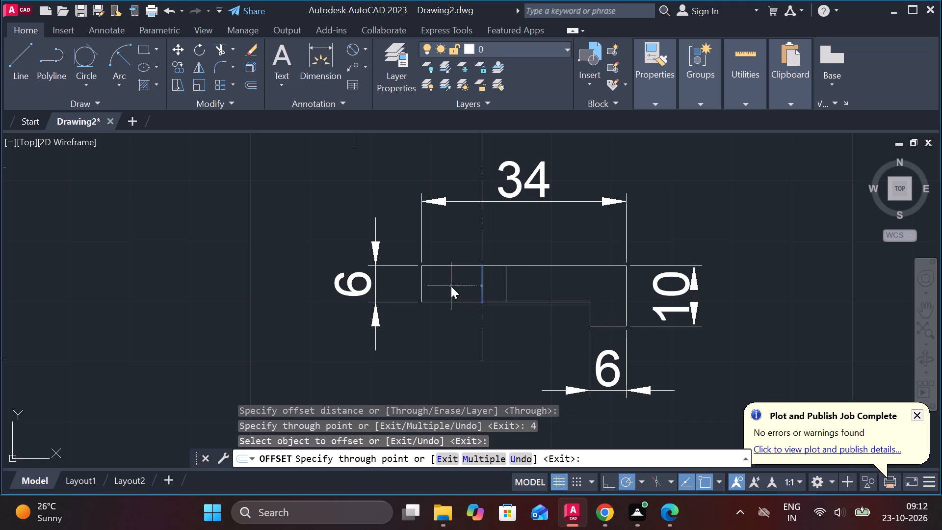
{"action": "key", "text": "Escape"}
Erase the short middle line between the two offset hole edges, keeping the centre line.
{"action": "left_click", "coordinate": [479, 285]}
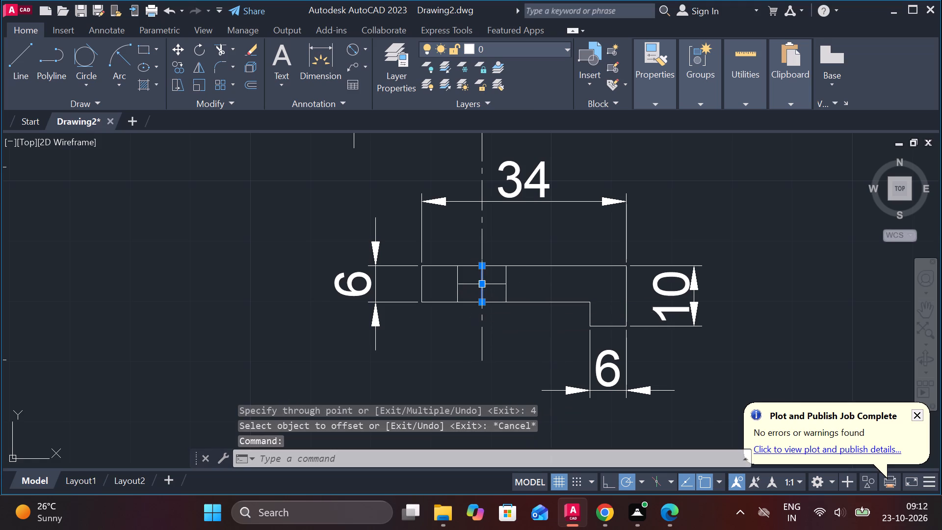
{"action": "type", "text": "E"}
{"action": "key", "text": "space"}
Add a multileader labelled 6, text height 10, pointing at the upper edge of the two-hole plate view.
{"action": "scroll", "coordinate": [460, 351], "scroll_direction": "down", "scroll_amount": 2}
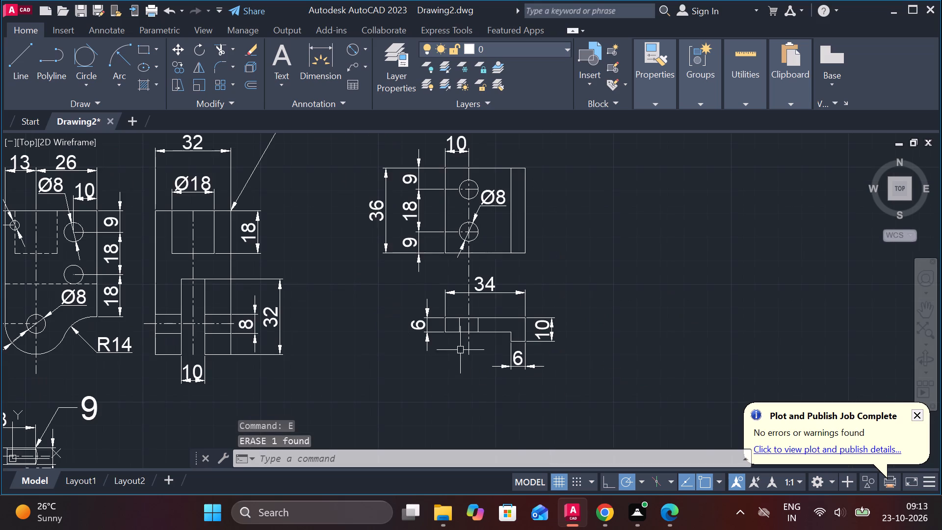
{"action": "scroll", "coordinate": [432, 251], "scroll_direction": "down", "scroll_amount": 1}
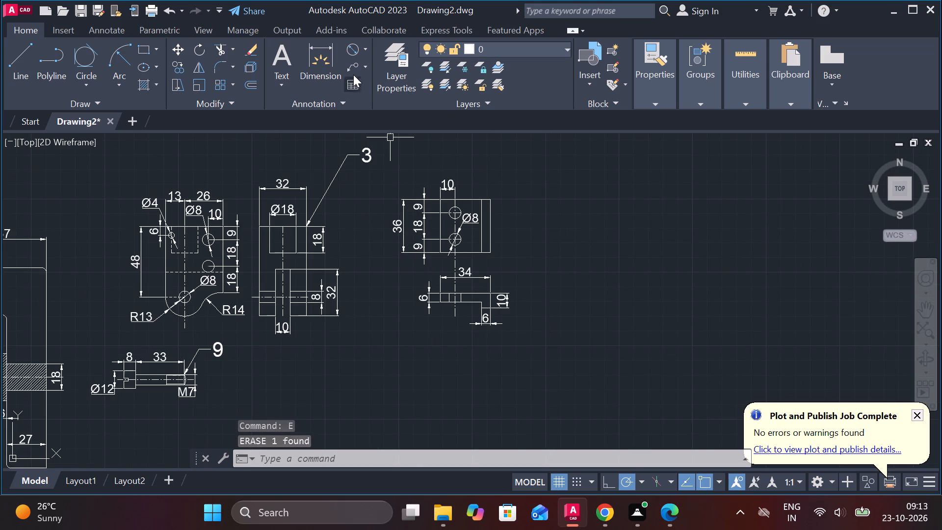
{"action": "left_click", "coordinate": [350, 68]}
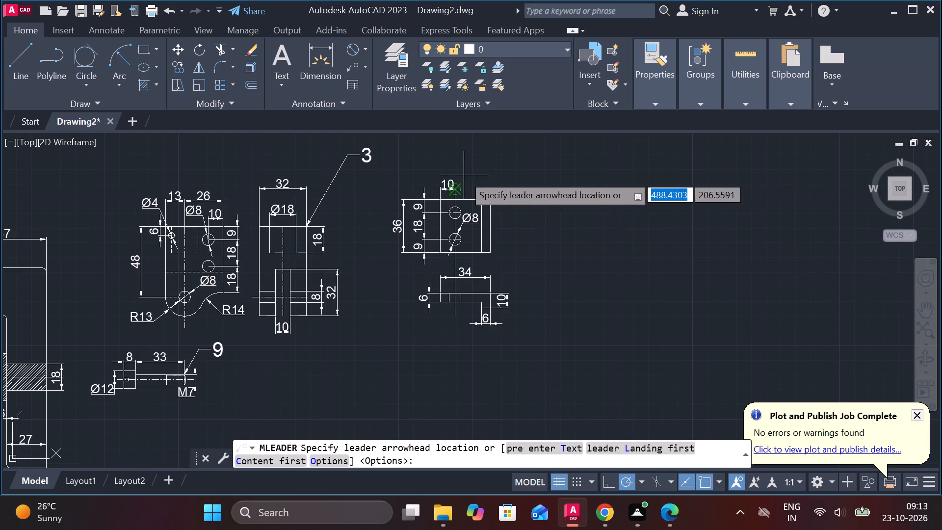
{"action": "scroll", "coordinate": [476, 196], "scroll_direction": "up", "scroll_amount": 2}
{"action": "left_click", "coordinate": [458, 206]}
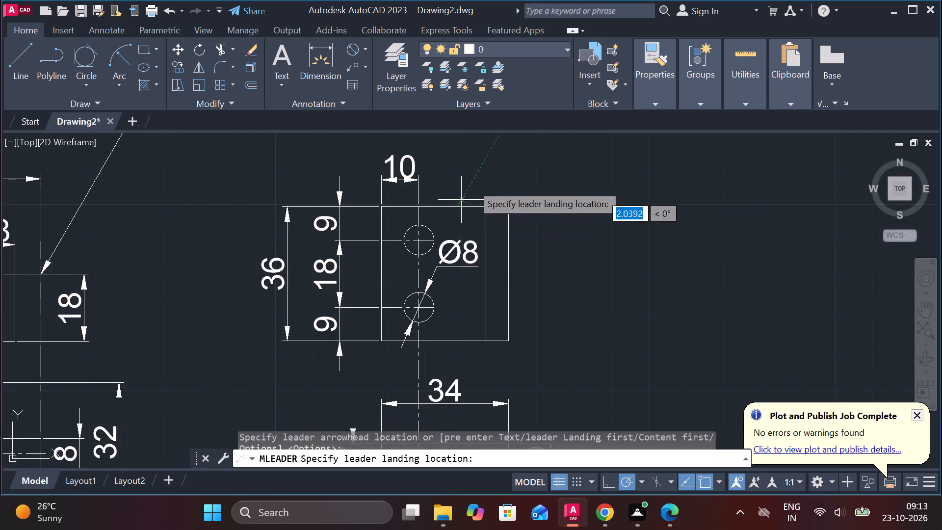
{"action": "middle_click_drag", "start_coordinate": [491, 150], "coordinate": [468, 257]}
{"action": "left_click", "coordinate": [474, 246]}
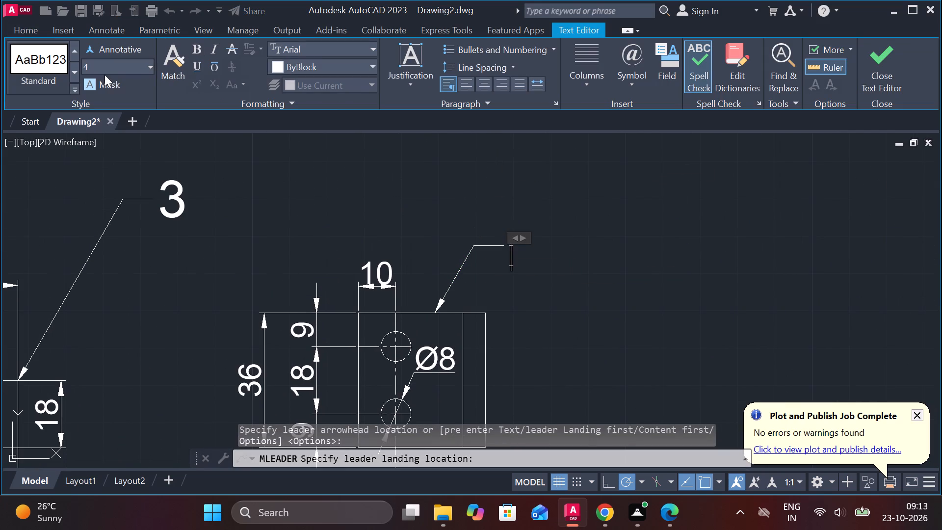
{"action": "left_click", "coordinate": [105, 68]}
{"action": "type", "text": "10"}
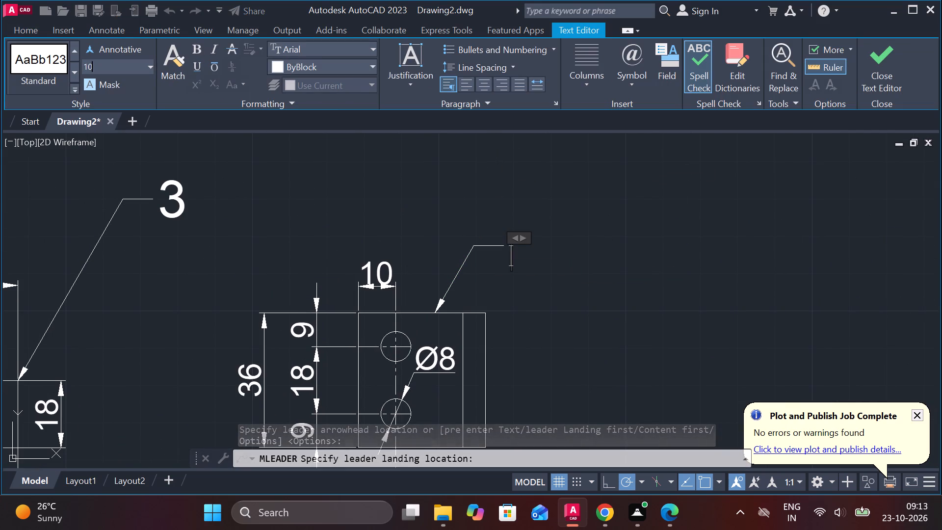
{"action": "key", "text": "Return"}
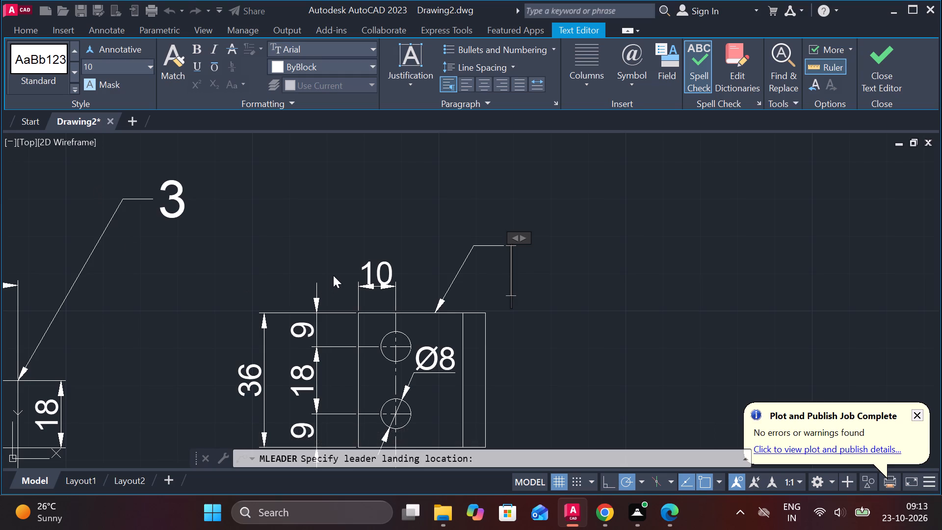
{"action": "key", "text": "6"}
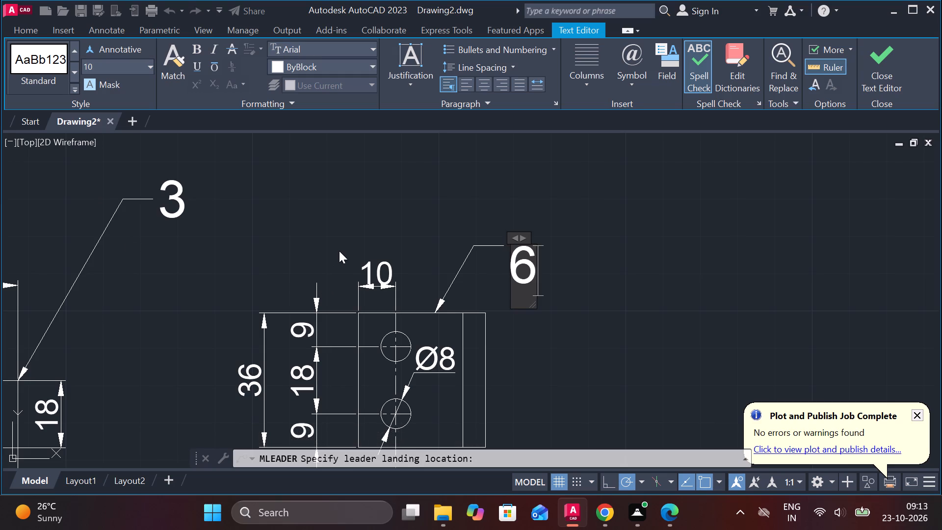
{"action": "left_click", "coordinate": [866, 65]}
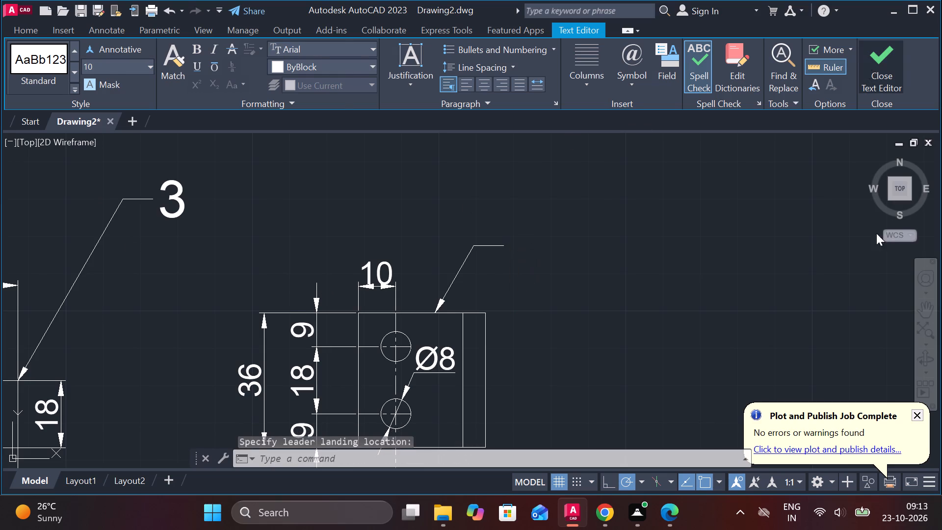
Move both views of part 6, with their dimensions and leader, beneath part 3's side view, beside screw 9.
{"action": "scroll", "coordinate": [745, 265], "scroll_direction": "down", "scroll_amount": 2}
{"action": "left_click", "coordinate": [528, 257]}
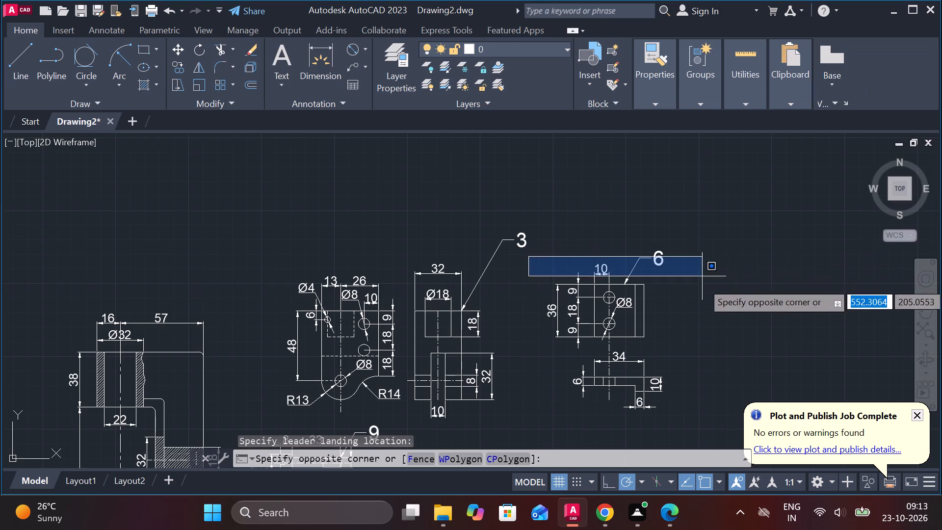
{"action": "middle_click_drag", "start_coordinate": [697, 346], "coordinate": [658, 293]}
{"action": "key", "text": "Escape"}
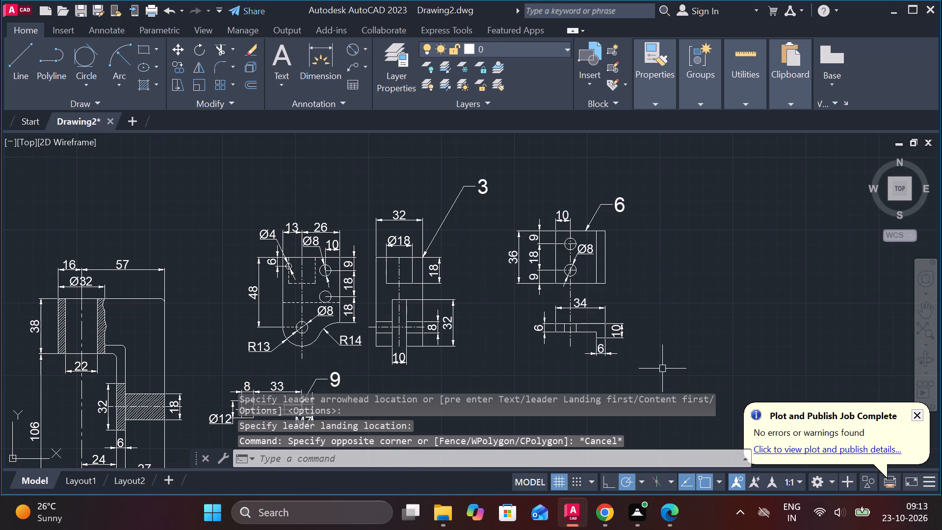
{"action": "left_click", "coordinate": [662, 369]}
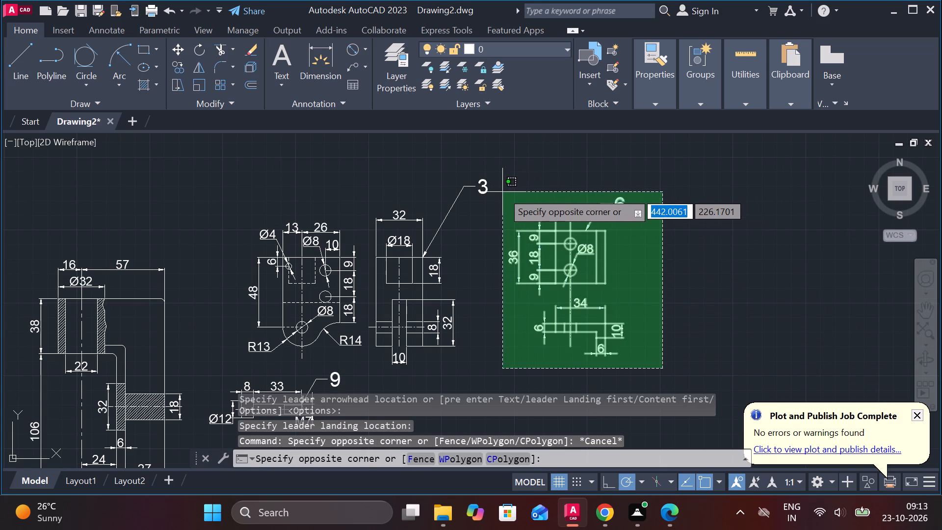
{"action": "left_click", "coordinate": [502, 192]}
{"action": "key", "text": "m"}
{"action": "key", "text": "Return"}
{"action": "left_click", "coordinate": [732, 246]}
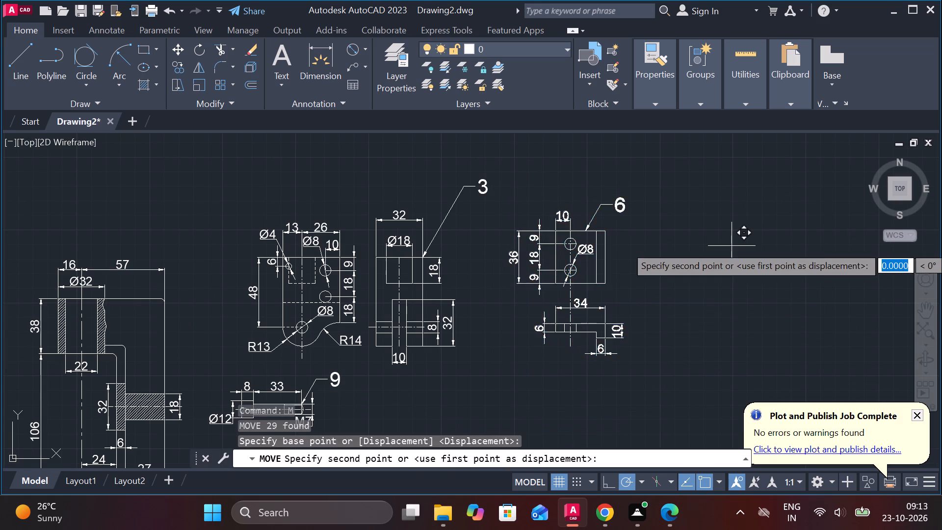
{"action": "scroll", "coordinate": [732, 246], "scroll_direction": "down", "scroll_amount": 1}
{"action": "middle_click_drag", "start_coordinate": [728, 246], "coordinate": [718, 200]}
{"action": "scroll", "coordinate": [625, 309], "scroll_direction": "up", "scroll_amount": 1}
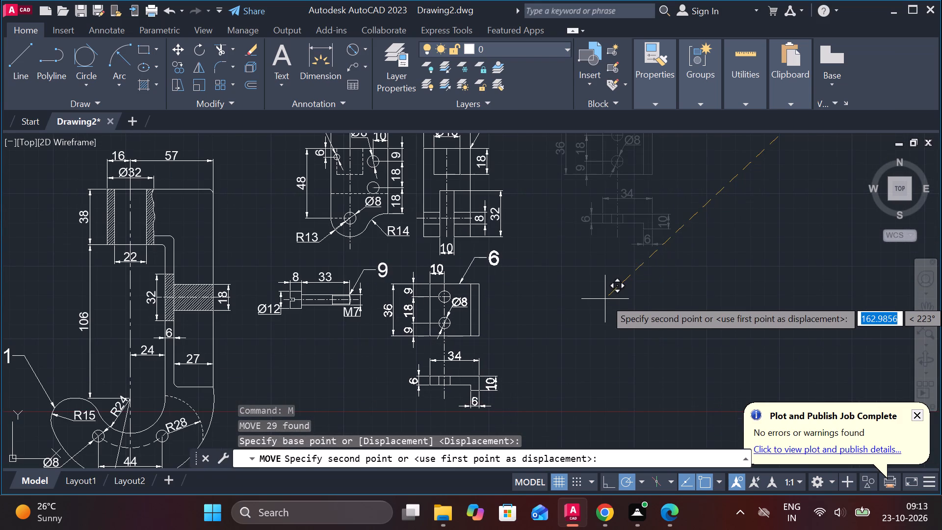
{"action": "left_click", "coordinate": [605, 304]}
Draw a closed 32 by 4 rectangle with lines in the empty space between the hook's lower end and part 6.
{"action": "scroll", "coordinate": [639, 303], "scroll_direction": "down", "scroll_amount": 1}
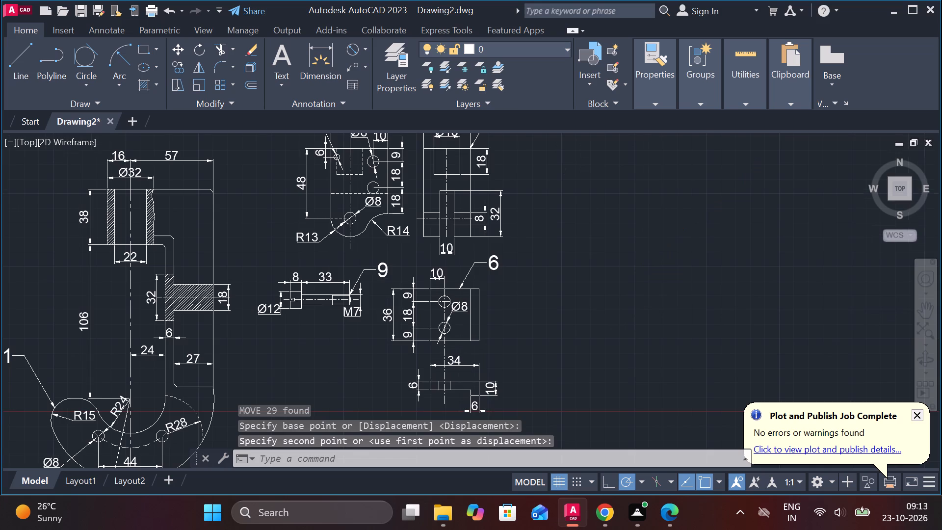
{"action": "middle_click_drag", "start_coordinate": [642, 303], "coordinate": [662, 274]}
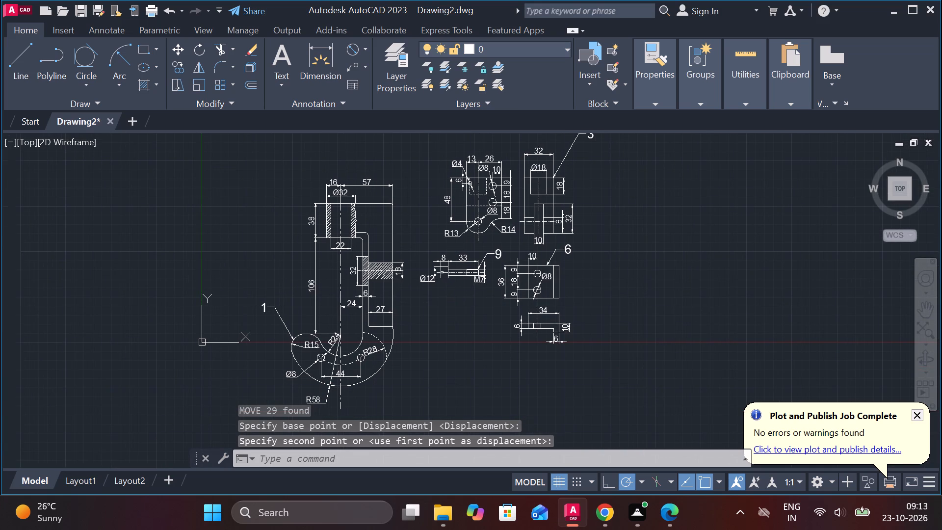
{"action": "middle_click_drag", "start_coordinate": [612, 320], "coordinate": [633, 284]}
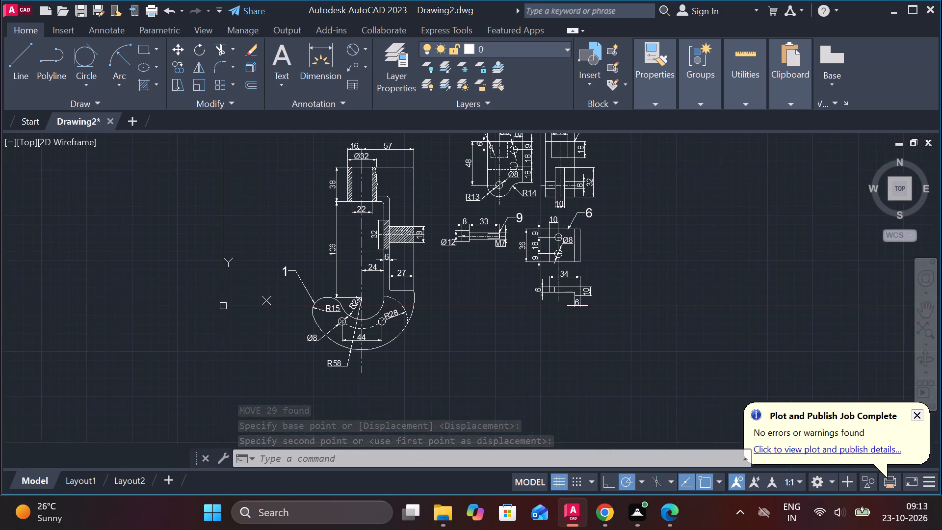
{"action": "scroll", "coordinate": [507, 353], "scroll_direction": "up", "scroll_amount": 1}
{"action": "scroll", "coordinate": [472, 306], "scroll_direction": "up", "scroll_amount": 2}
{"action": "key", "text": "l"}
{"action": "key", "text": "Return"}
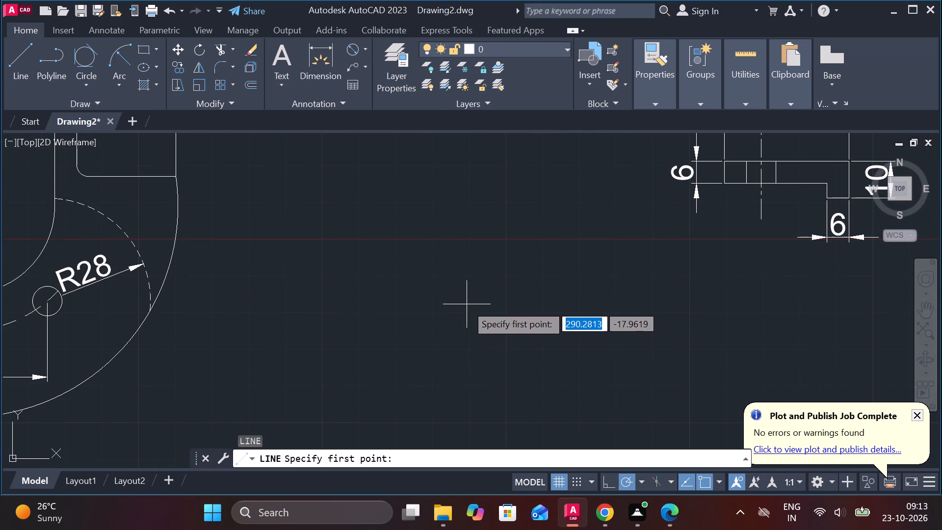
{"action": "left_click", "coordinate": [335, 254]}
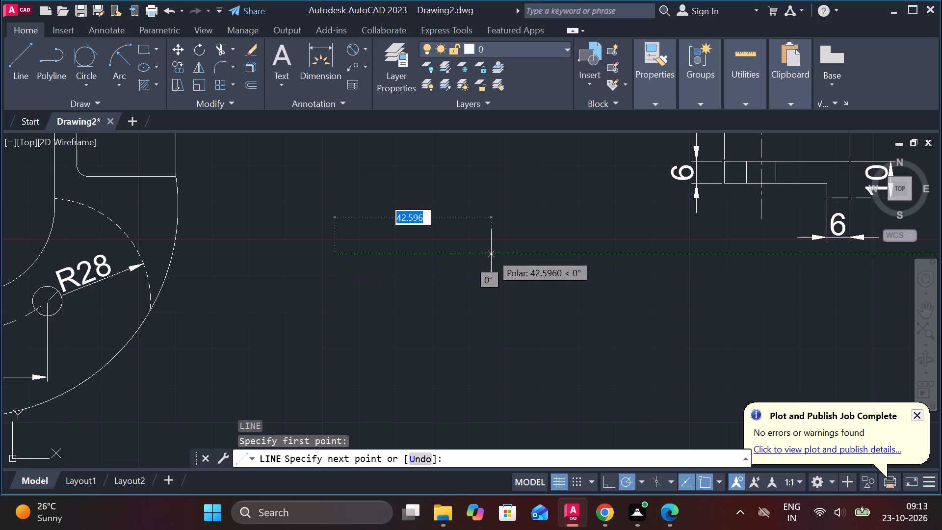
{"action": "type", "text": "32"}
{"action": "key", "text": "space"}
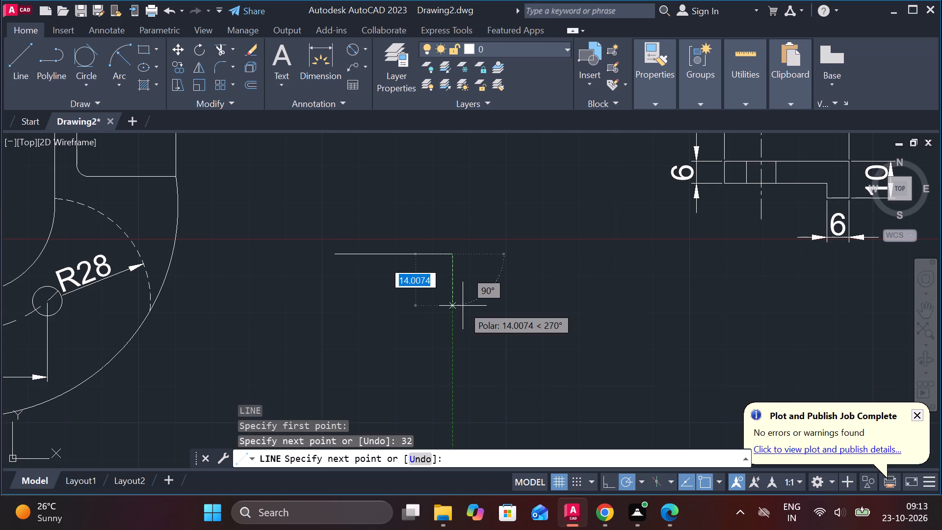
{"action": "type", "text": "4"}
{"action": "key", "text": "space"}
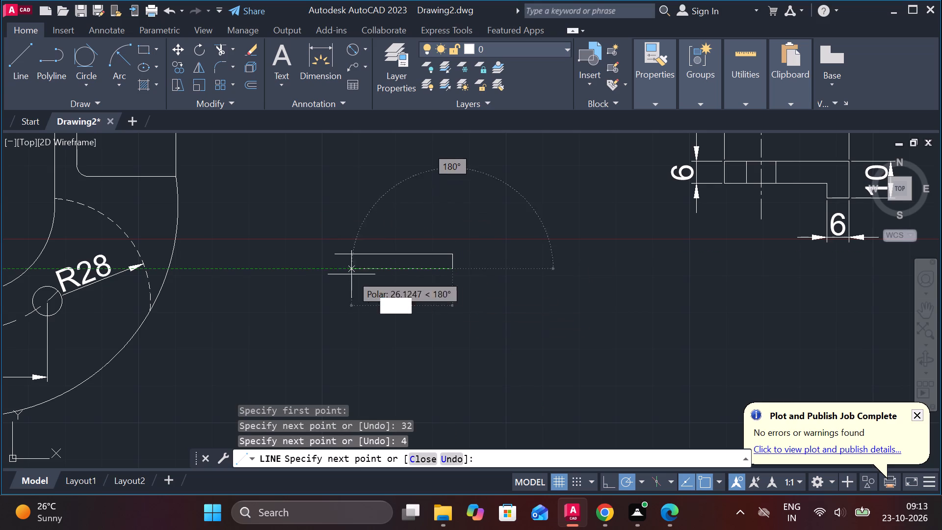
{"action": "type", "text": "32"}
{"action": "key", "text": "space"}
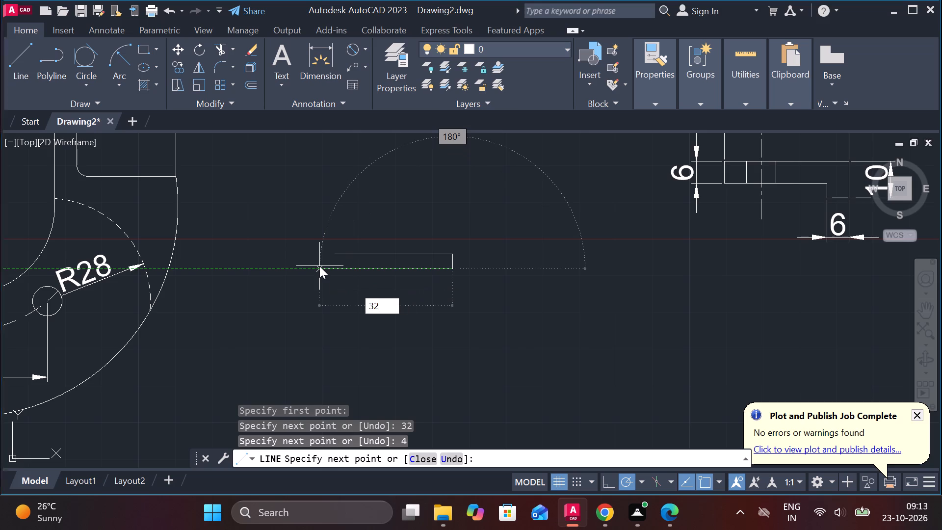
{"action": "type", "text": "C"}
{"action": "key", "text": "space"}
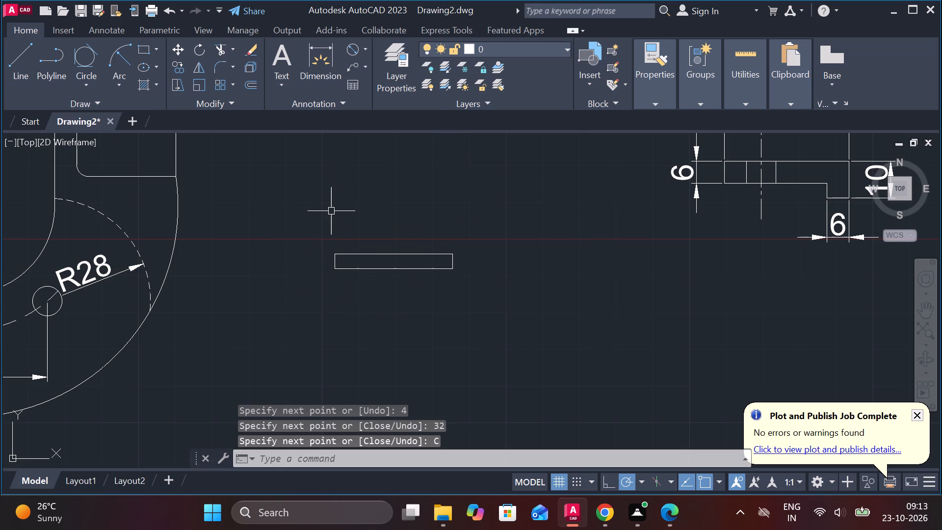
Draw a horizontal line joining the midpoints of the rectangle's two short sides.
{"action": "key", "text": "l"}
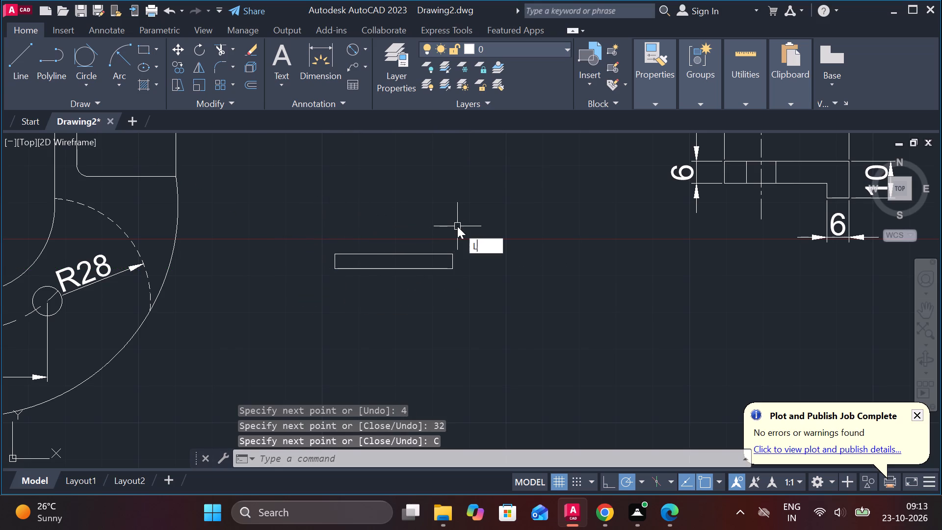
{"action": "key", "text": "Return"}
{"action": "scroll", "coordinate": [438, 246], "scroll_direction": "up", "scroll_amount": 2}
{"action": "middle_click_drag", "start_coordinate": [318, 302], "coordinate": [533, 275]}
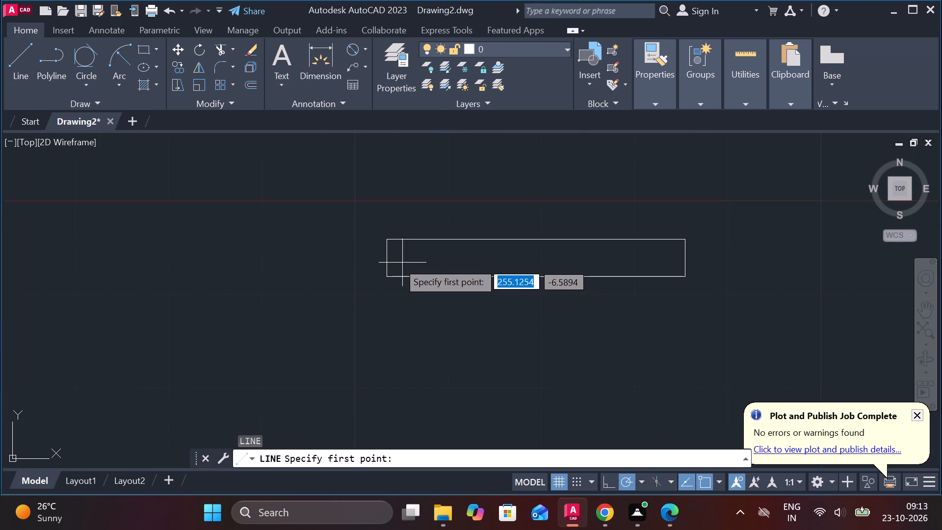
{"action": "left_click", "coordinate": [384, 262]}
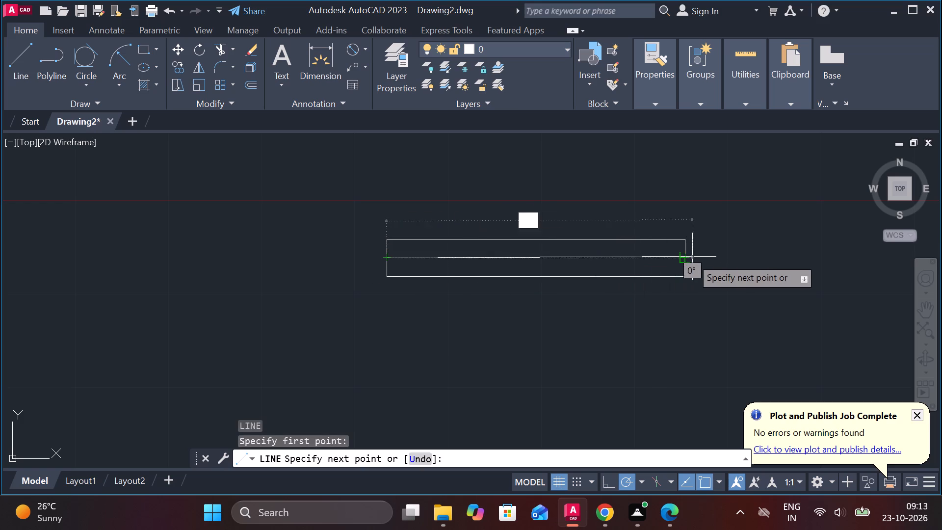
{"action": "left_click", "coordinate": [687, 259]}
{"action": "key", "text": "Escape"}
Lengthen the horizontal middle line so both ends project about 4 beyond the rectangle.
{"action": "left_click", "coordinate": [671, 255]}
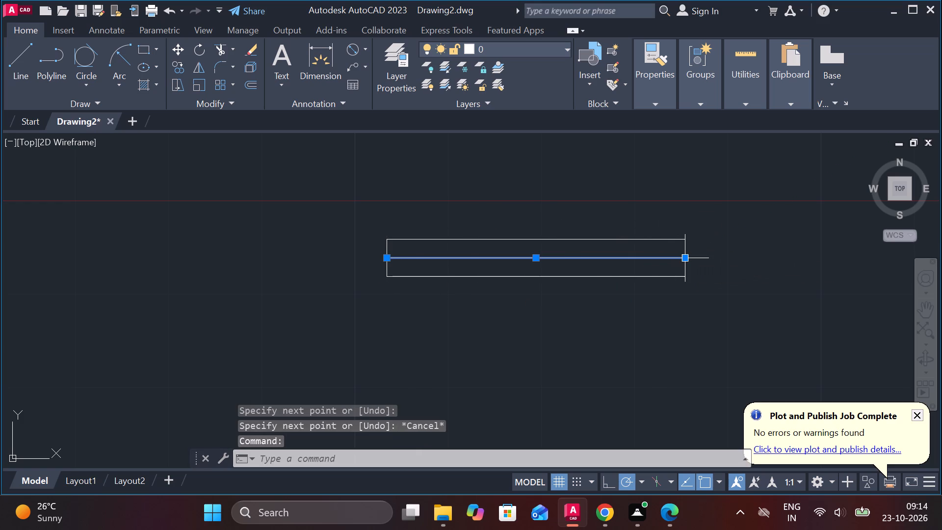
{"action": "left_click", "coordinate": [735, 298]}
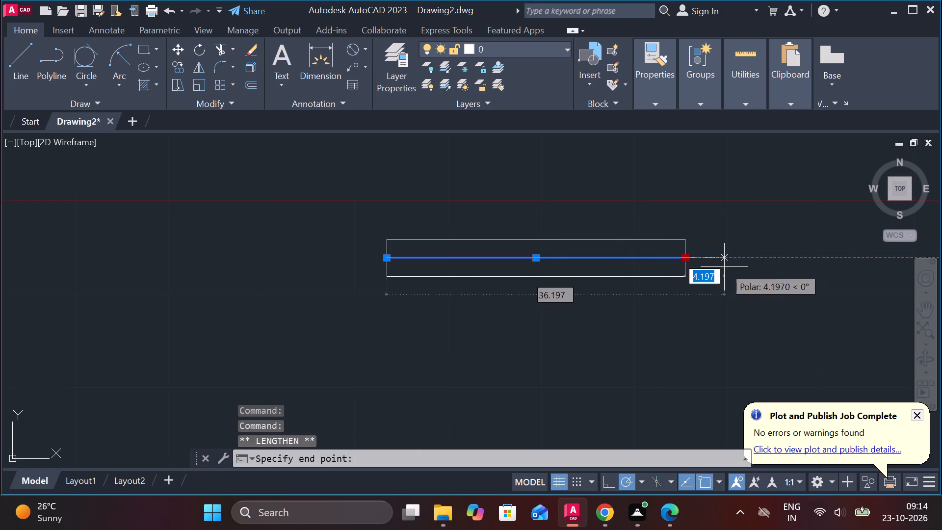
{"action": "left_click", "coordinate": [724, 267]}
{"action": "key", "text": "Escape"}
{"action": "left_click", "coordinate": [510, 258]}
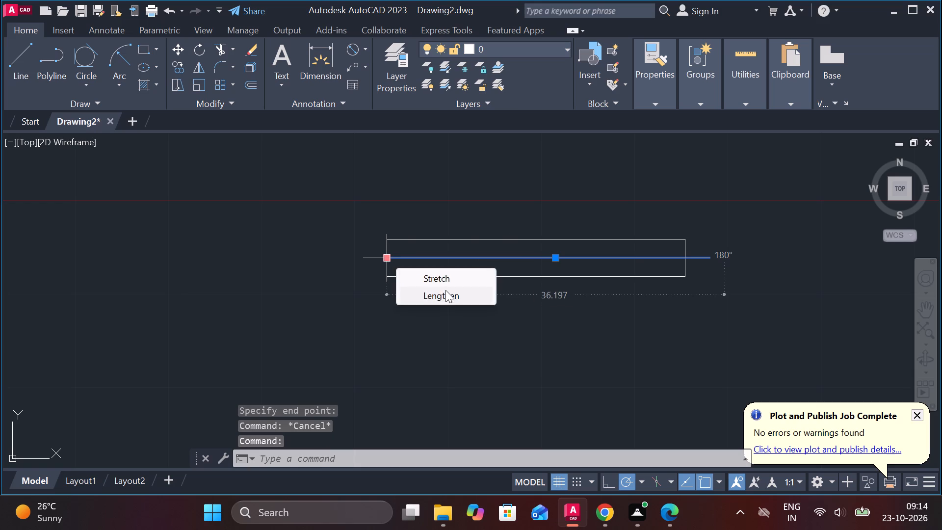
{"action": "left_click", "coordinate": [445, 290]}
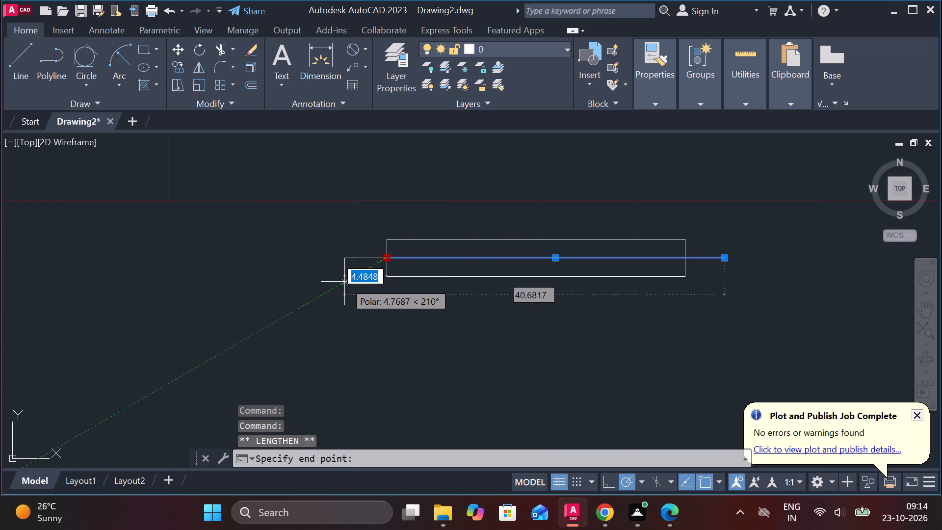
{"action": "left_click", "coordinate": [354, 282]}
{"action": "key", "text": "Escape"}
Change the linetype of the rectangle's horizontal middle line to CENTER.
{"action": "left_click", "coordinate": [493, 259]}
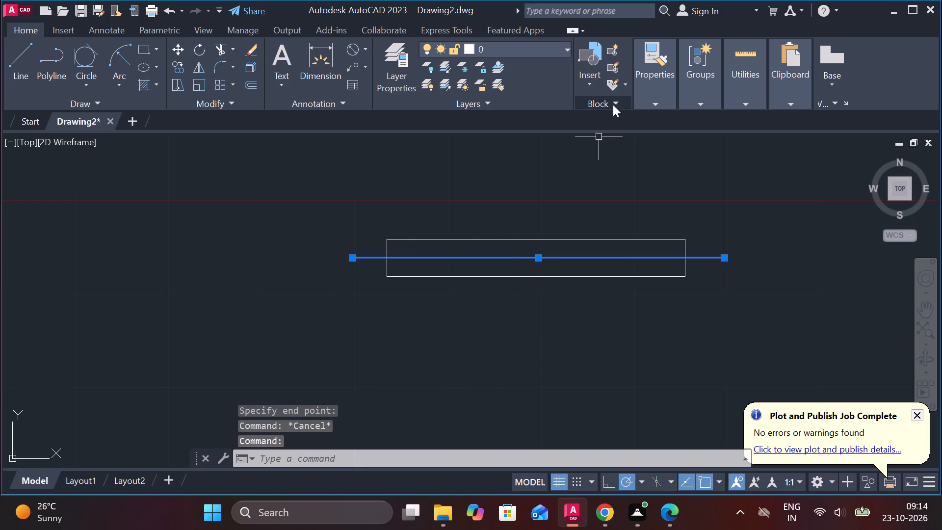
{"action": "left_click", "coordinate": [653, 102]}
{"action": "left_click", "coordinate": [726, 151]}
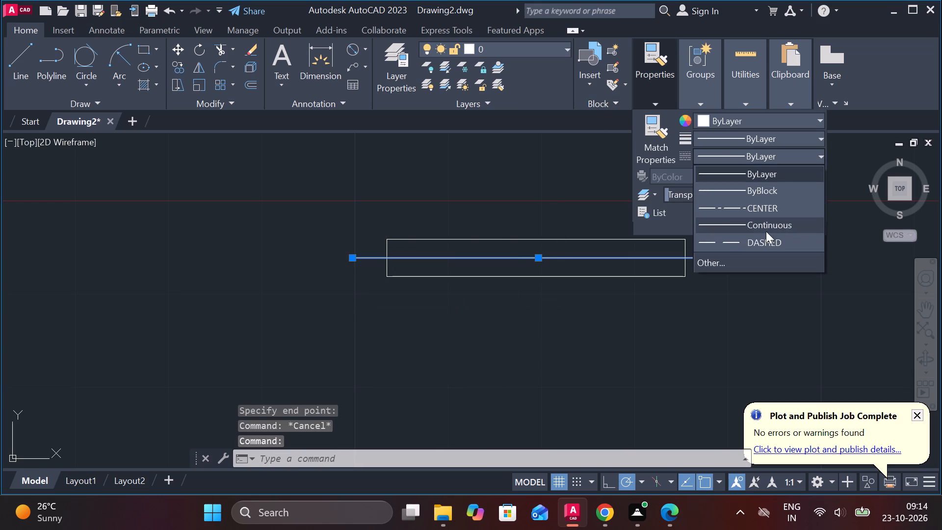
{"action": "left_click", "coordinate": [716, 212]}
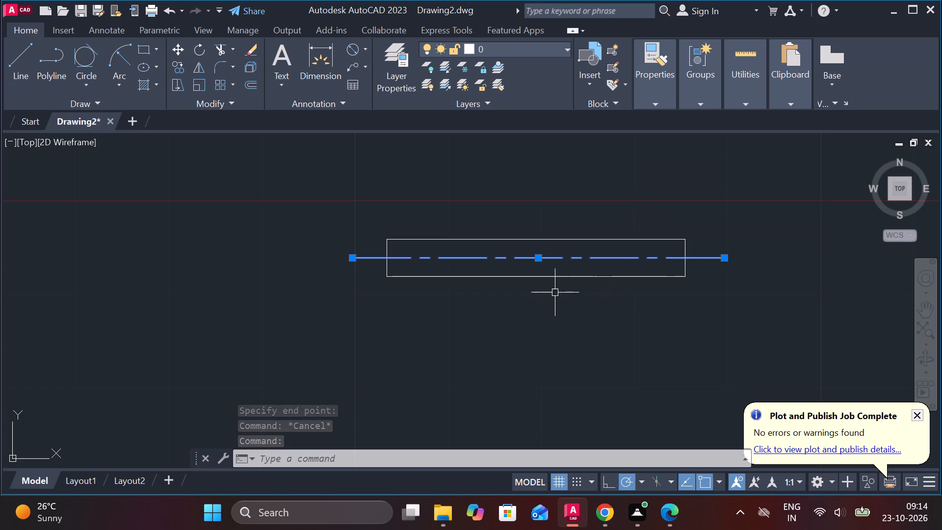
{"action": "key", "text": "Escape"}
Add linear dimensions for the new rectangle's short side, placed beside it, and its long side, placed below it.
{"action": "left_click", "coordinate": [362, 52]}
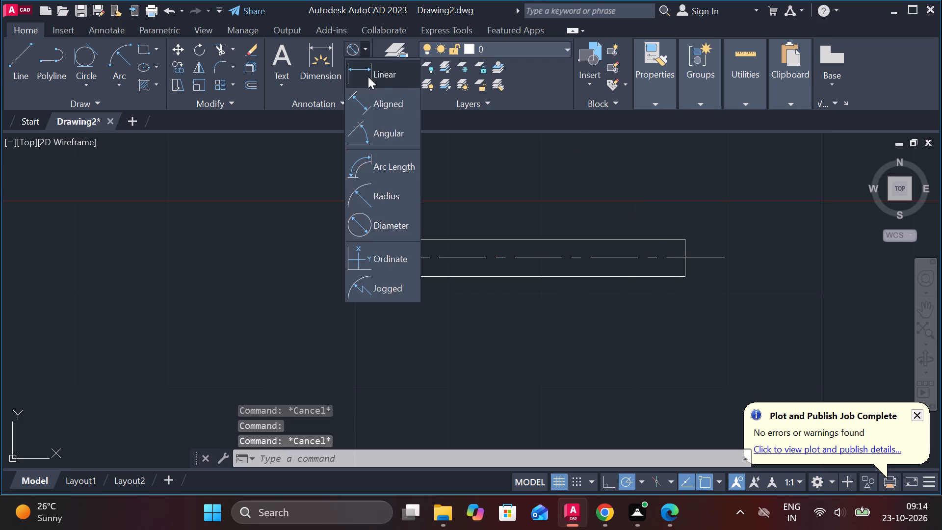
{"action": "left_click", "coordinate": [368, 77]}
{"action": "left_click", "coordinate": [389, 237]}
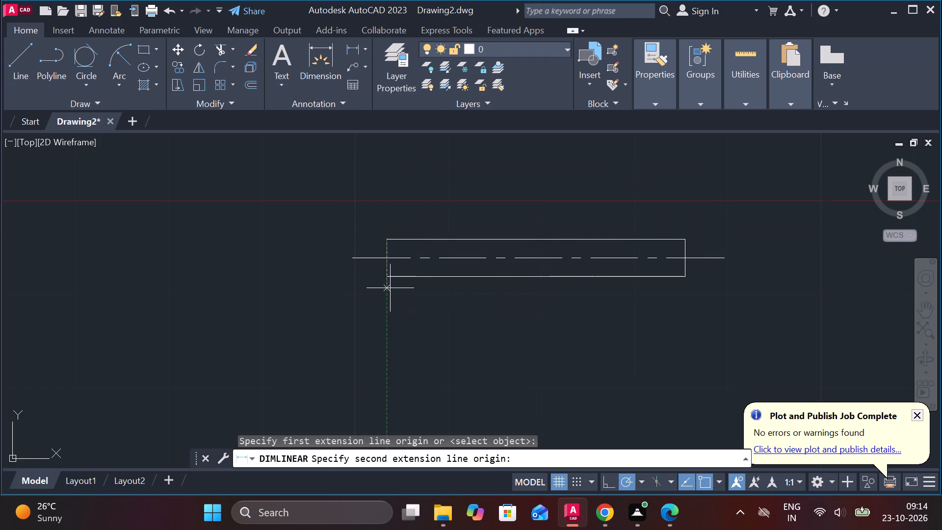
{"action": "left_click", "coordinate": [388, 282]}
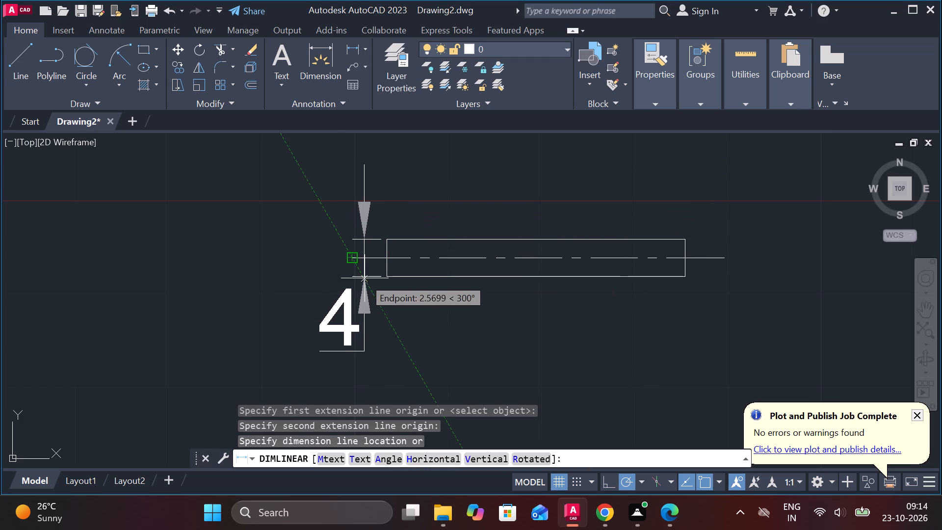
{"action": "left_click", "coordinate": [351, 276]}
{"action": "key", "text": "space"}
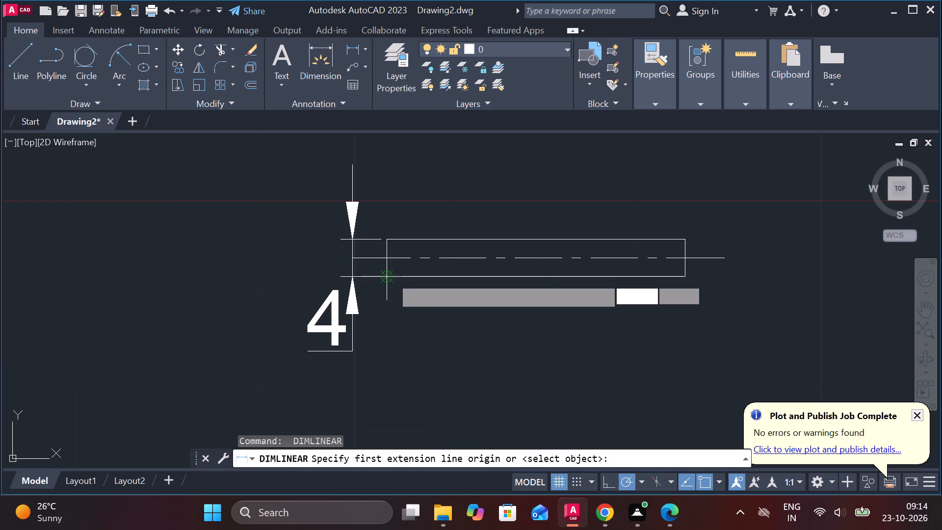
{"action": "left_click", "coordinate": [388, 277]}
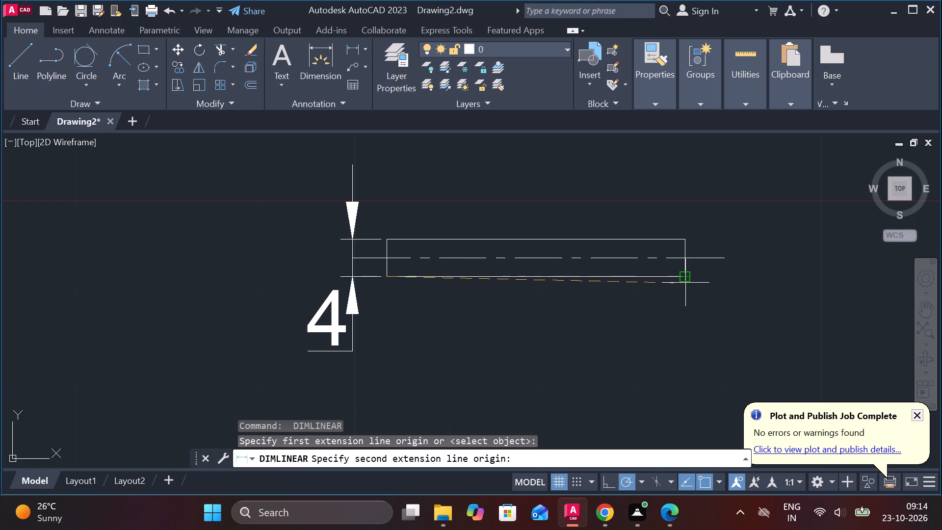
{"action": "left_click", "coordinate": [685, 283]}
{"action": "left_click", "coordinate": [607, 346]}
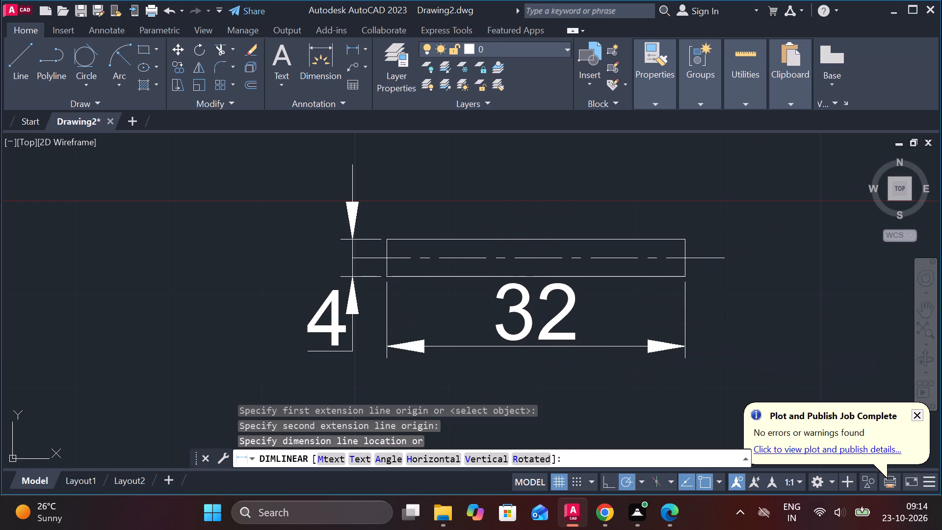
Insert a diameter symbol before the rectangle's short-side dimension text so it reads Ø4.
{"action": "middle_click_drag", "start_coordinate": [644, 298], "coordinate": [677, 269]}
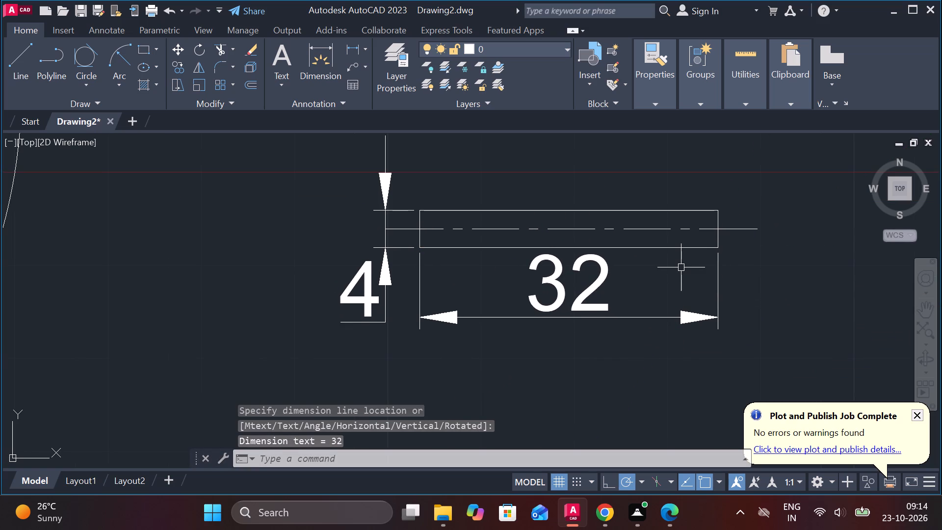
{"action": "double_click", "coordinate": [371, 285]}
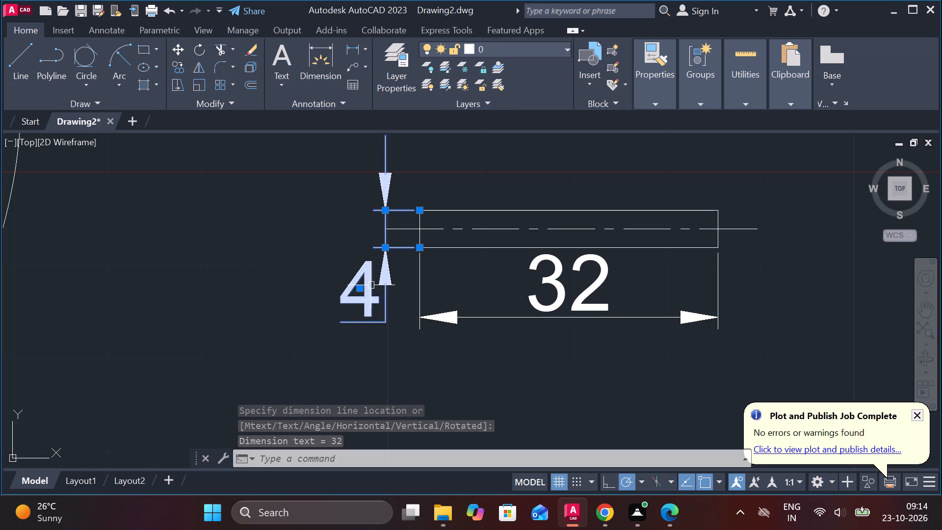
{"action": "left_click", "coordinate": [638, 91]}
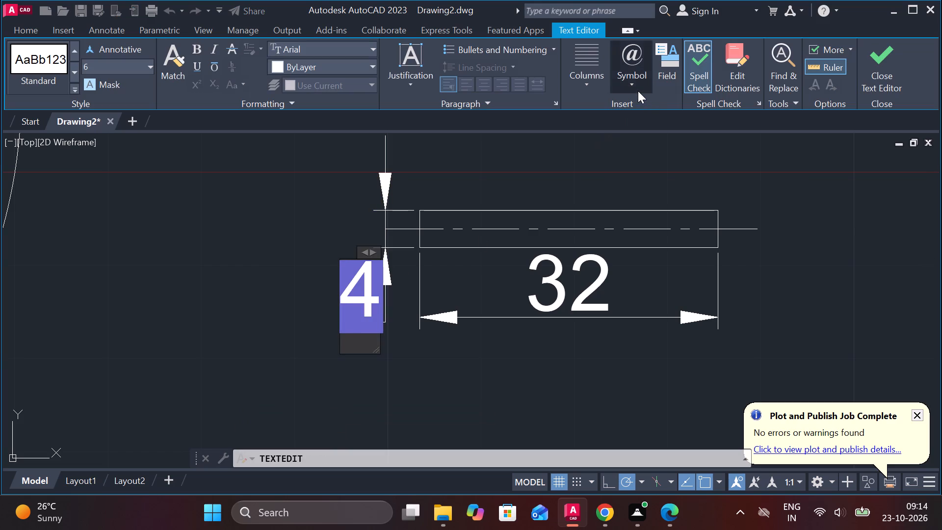
{"action": "left_click", "coordinate": [647, 140]}
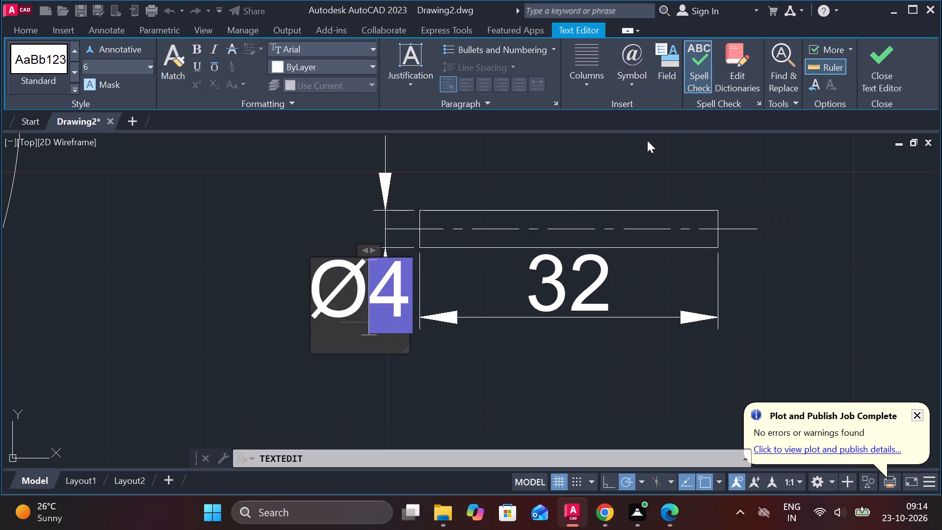
{"action": "left_click", "coordinate": [893, 50]}
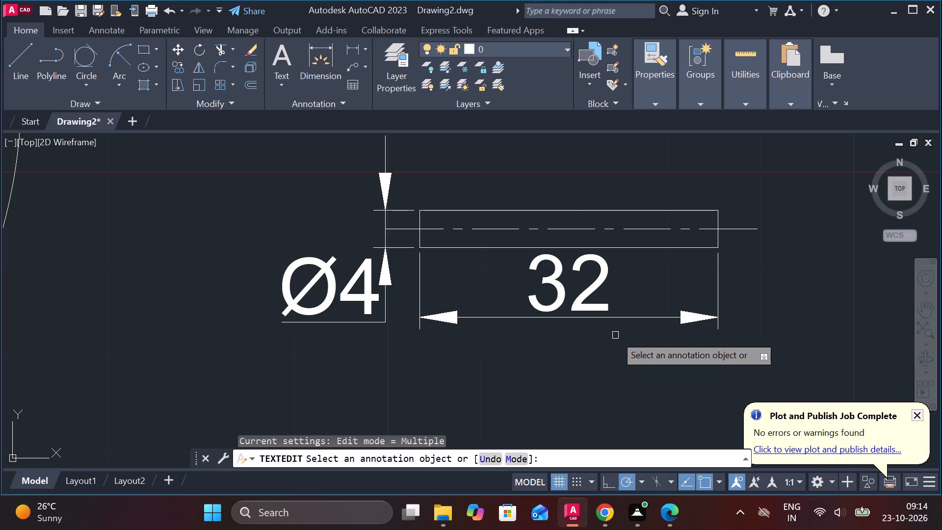
Add a multileader from the rectangle's upper edge with part number 4 at text height 10.
{"action": "scroll", "coordinate": [591, 296], "scroll_direction": "down", "scroll_amount": 1}
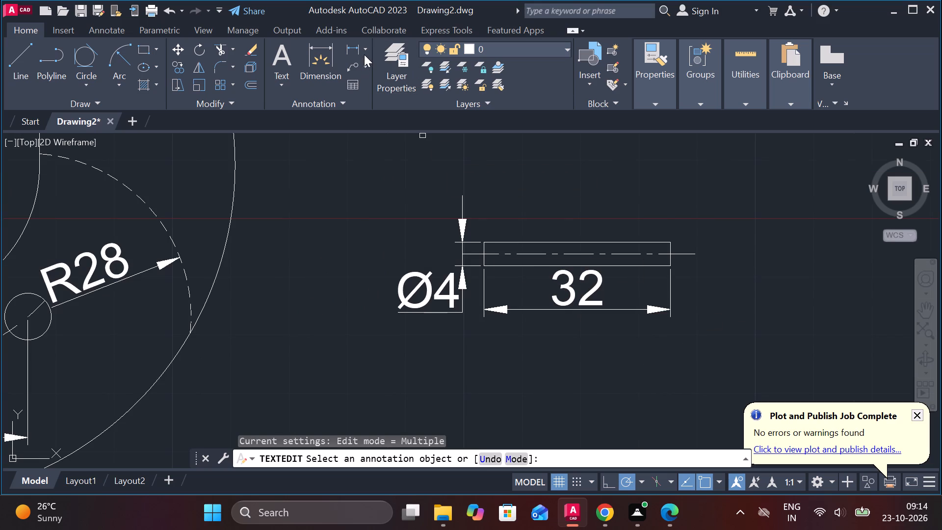
{"action": "left_click", "coordinate": [364, 54]}
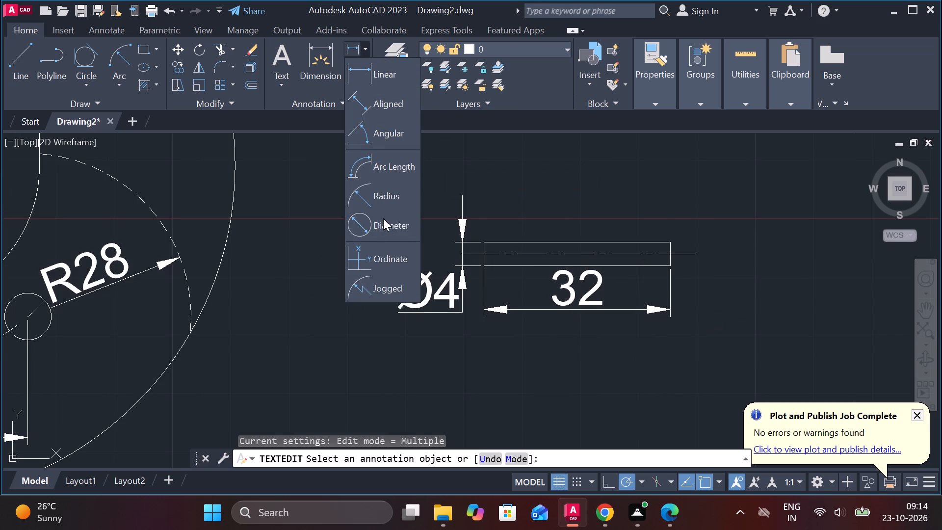
{"action": "left_click", "coordinate": [372, 46]}
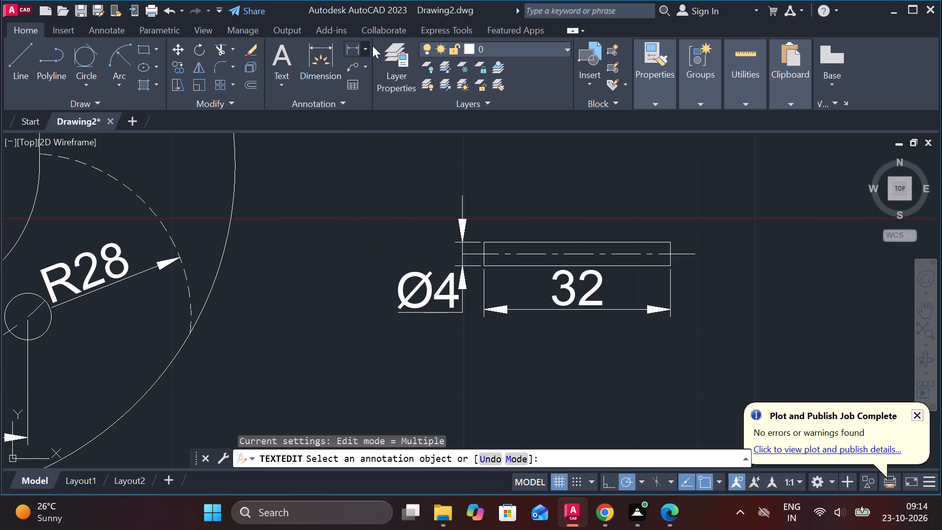
{"action": "left_click", "coordinate": [355, 67]}
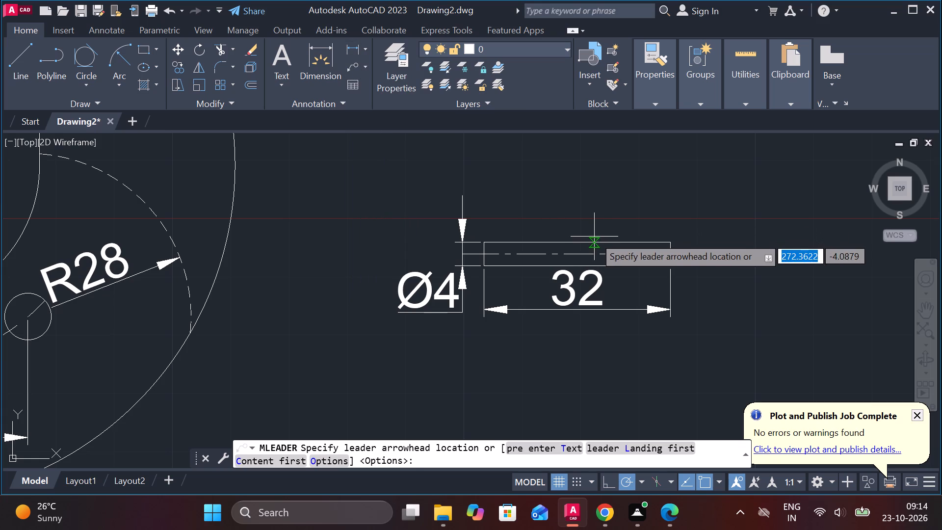
{"action": "left_click", "coordinate": [594, 237]}
{"action": "left_click", "coordinate": [645, 195]}
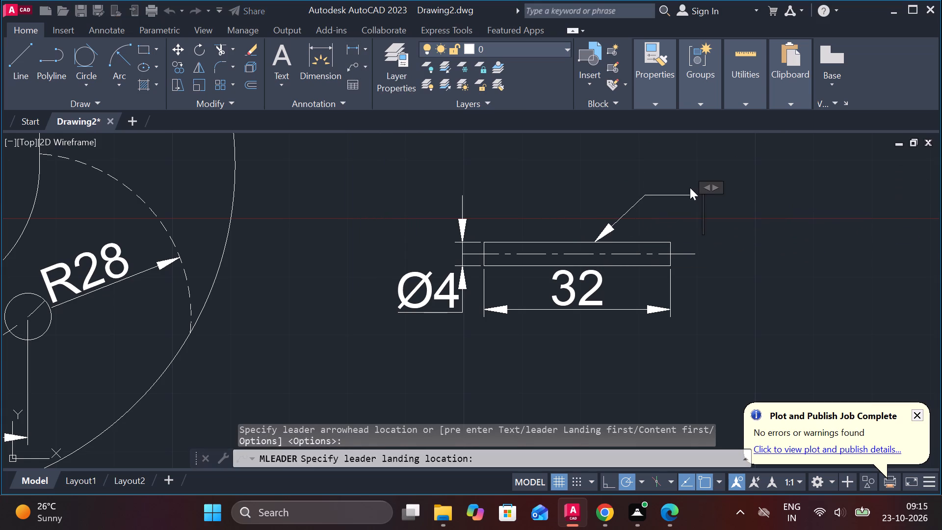
{"action": "left_click", "coordinate": [105, 64]}
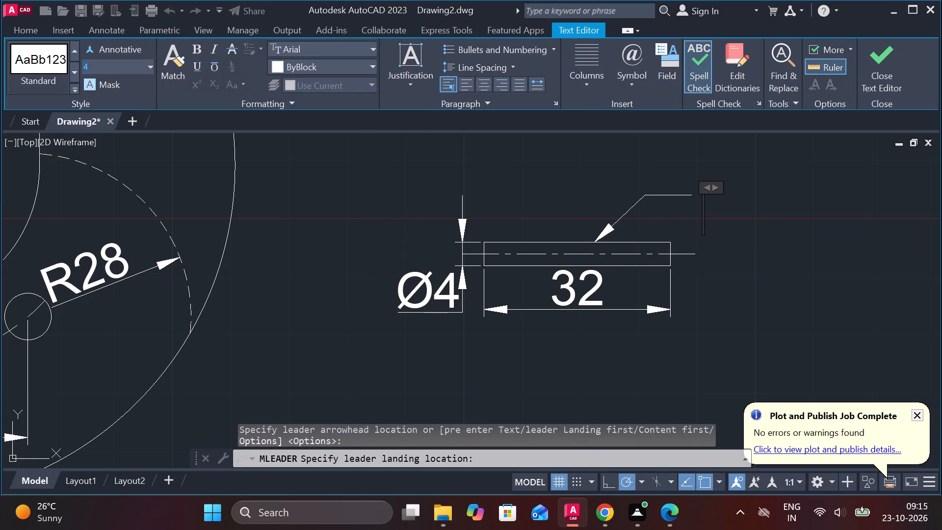
{"action": "type", "text": "10"}
{"action": "key", "text": "Return"}
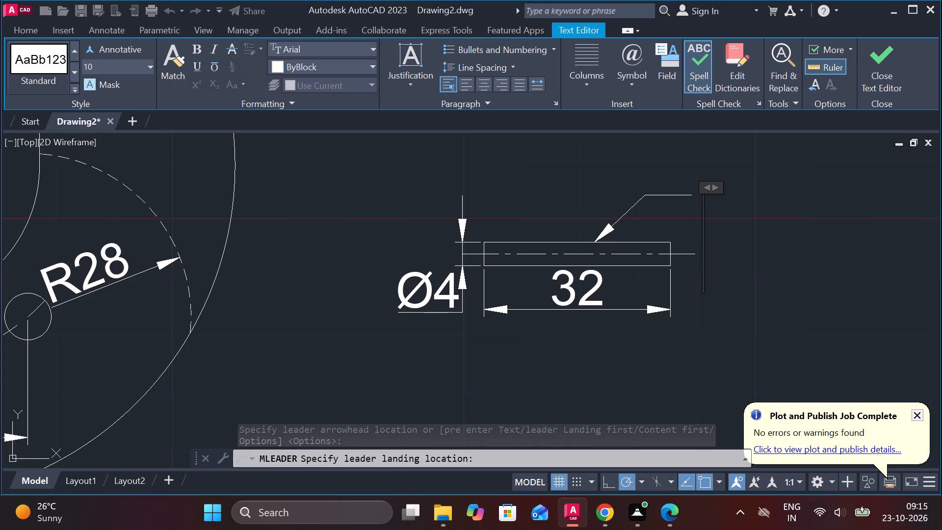
{"action": "key", "text": "4"}
{"action": "left_click", "coordinate": [871, 60]}
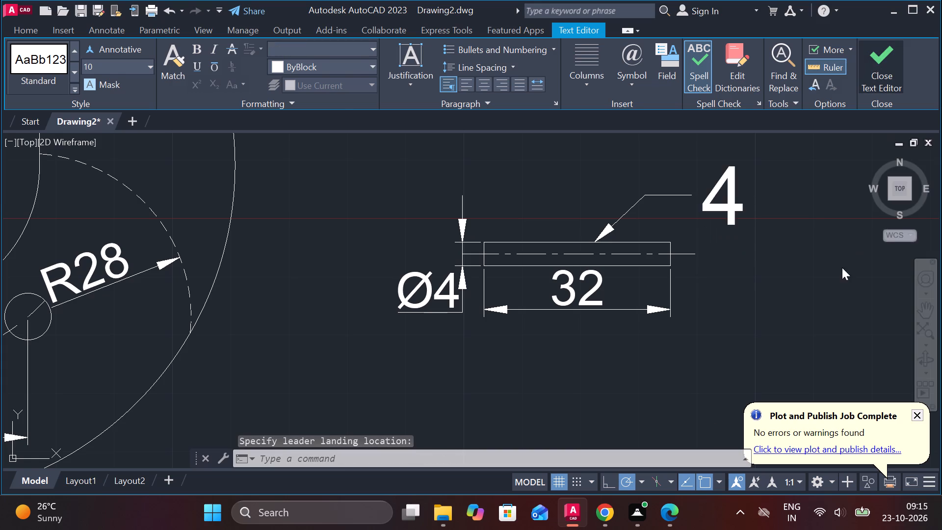
Move part 4, with its dimensions and leader, up to sit just beneath screw 9.
{"action": "scroll", "coordinate": [664, 286], "scroll_direction": "down", "scroll_amount": 3}
{"action": "left_click", "coordinate": [593, 248]}
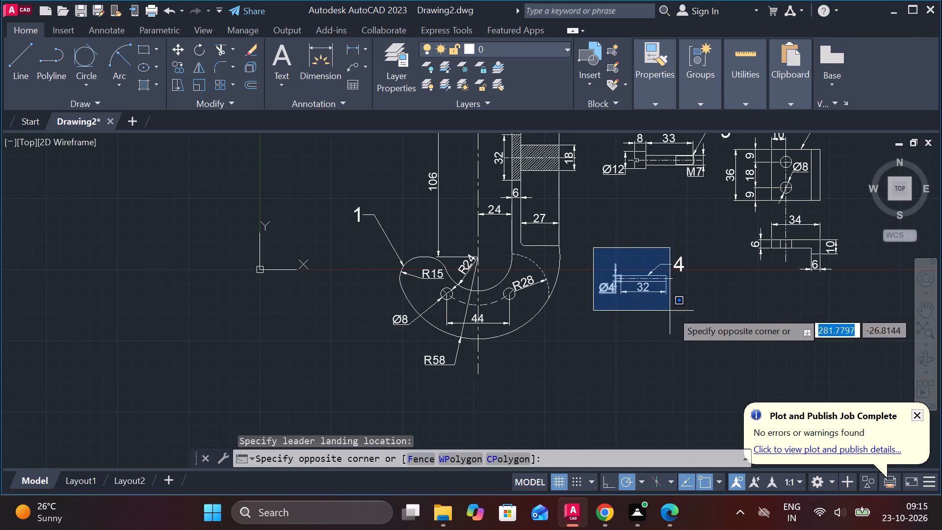
{"action": "left_click", "coordinate": [693, 312]}
{"action": "key", "text": "m"}
{"action": "key", "text": "Return"}
{"action": "left_click", "coordinate": [697, 308]}
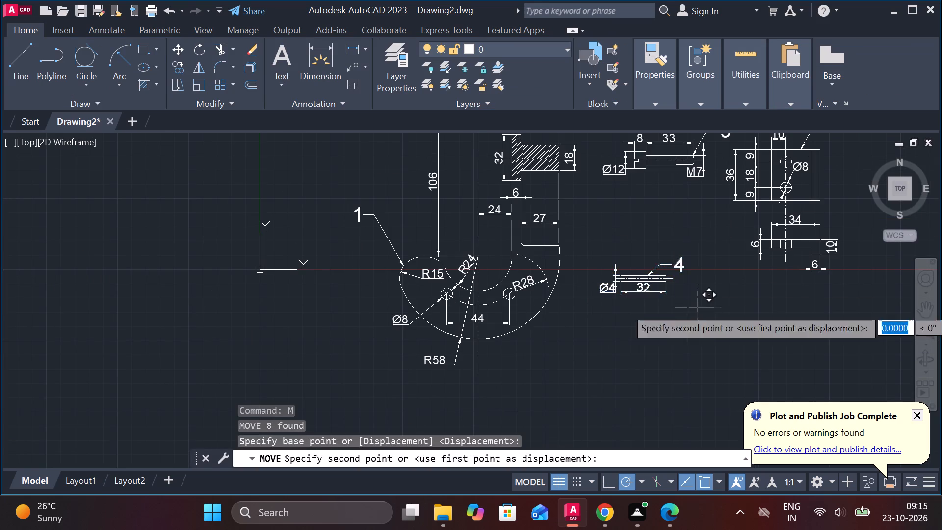
{"action": "left_click", "coordinate": [709, 245]}
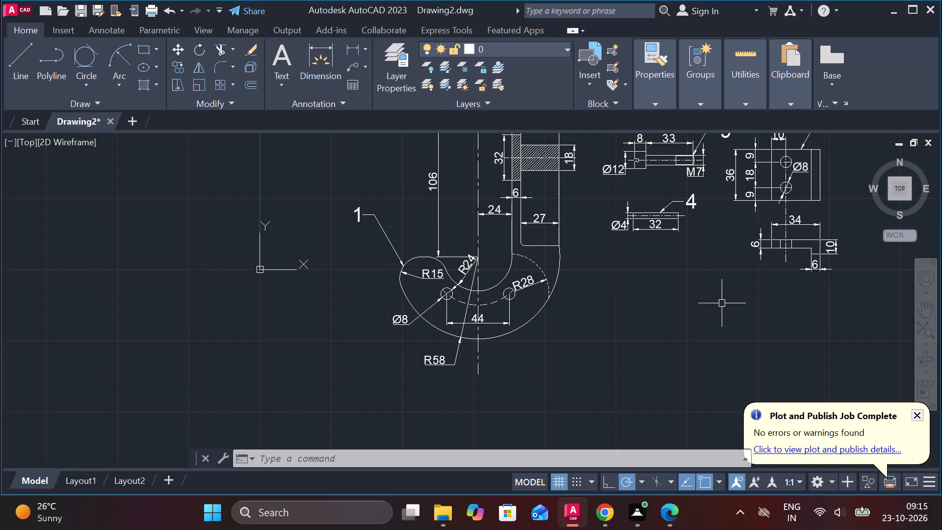
Draw a vertical rectangular outline 22 wide by 314 long with lines in the empty area beside part 6.
{"action": "middle_click_drag", "start_coordinate": [583, 343], "coordinate": [549, 288]}
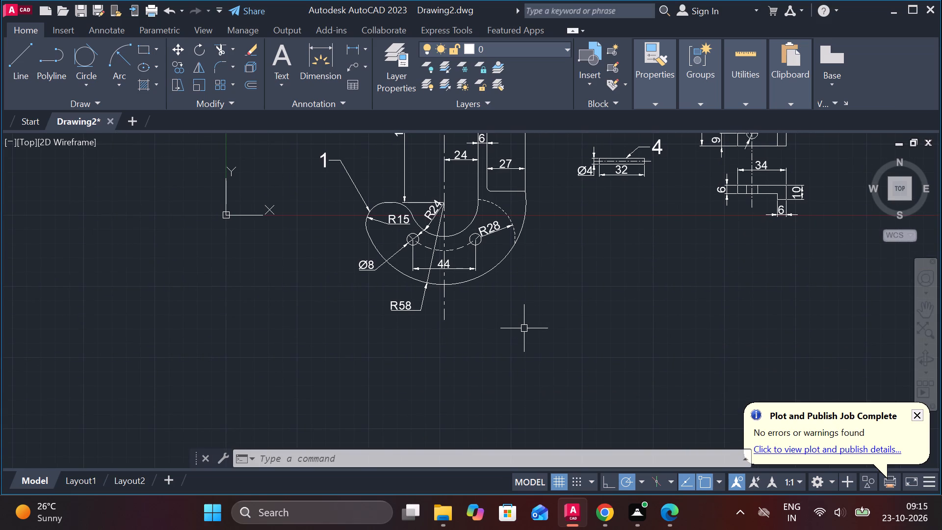
{"action": "middle_click_drag", "start_coordinate": [529, 328], "coordinate": [449, 294]}
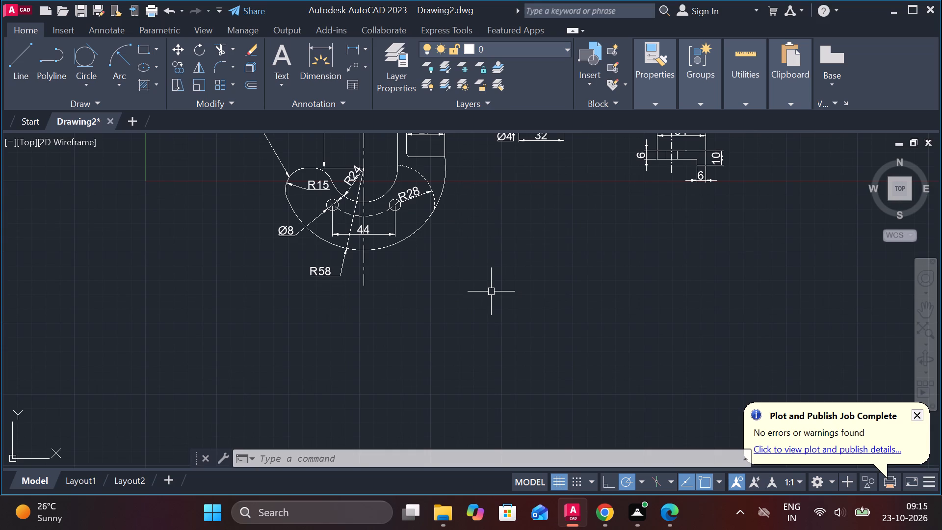
{"action": "middle_click_drag", "start_coordinate": [483, 293], "coordinate": [489, 381]}
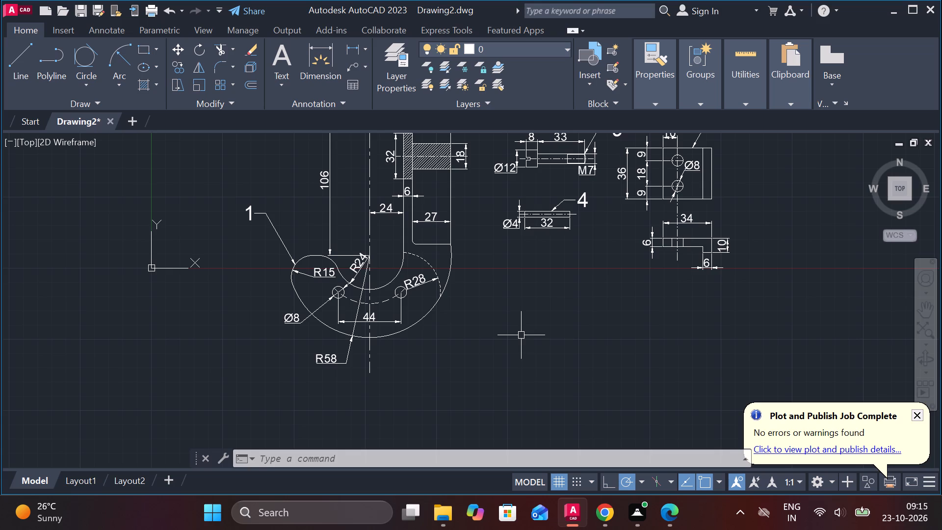
{"action": "scroll", "coordinate": [523, 331], "scroll_direction": "down", "scroll_amount": 1}
{"action": "middle_click_drag", "start_coordinate": [523, 331], "coordinate": [322, 314]}
{"action": "middle_click_drag", "start_coordinate": [508, 253], "coordinate": [437, 291]}
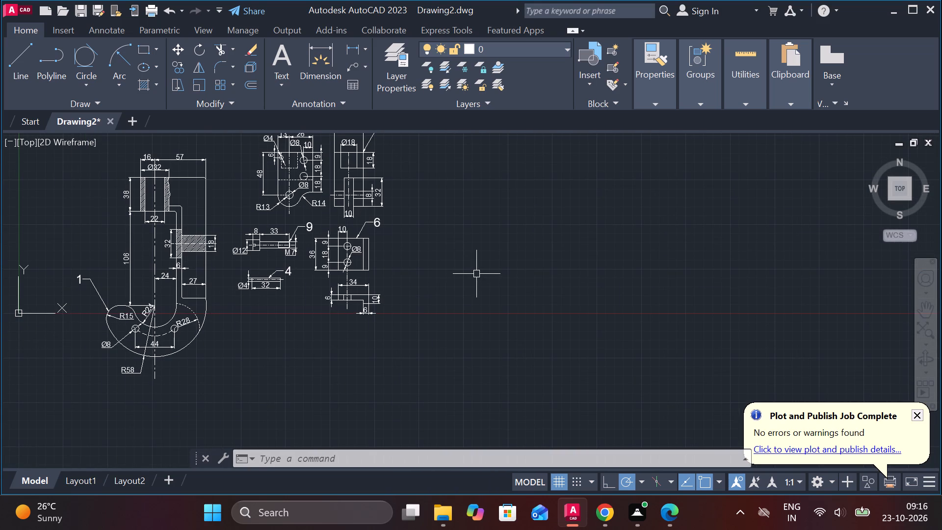
{"action": "key", "text": "l"}
{"action": "key", "text": "Return"}
{"action": "left_click", "coordinate": [482, 199]}
{"action": "type", "text": "22"}
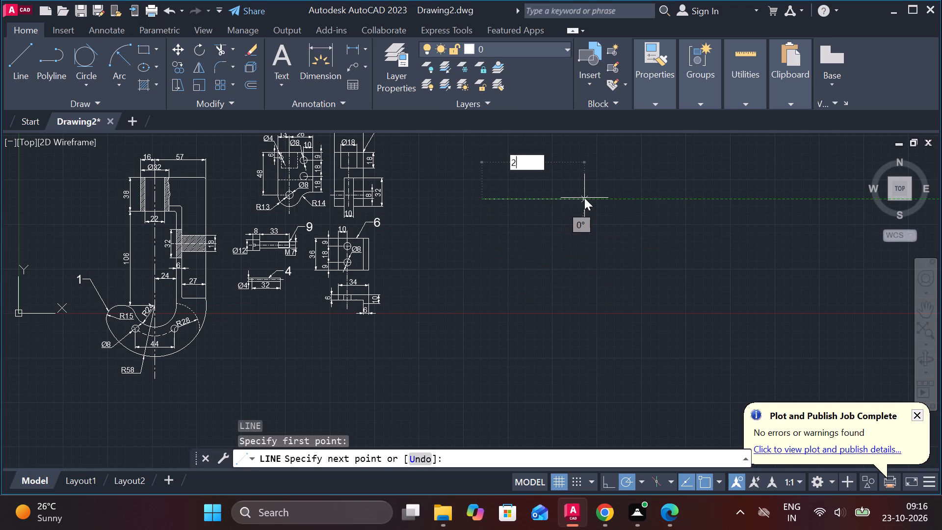
{"action": "key", "text": "Return"}
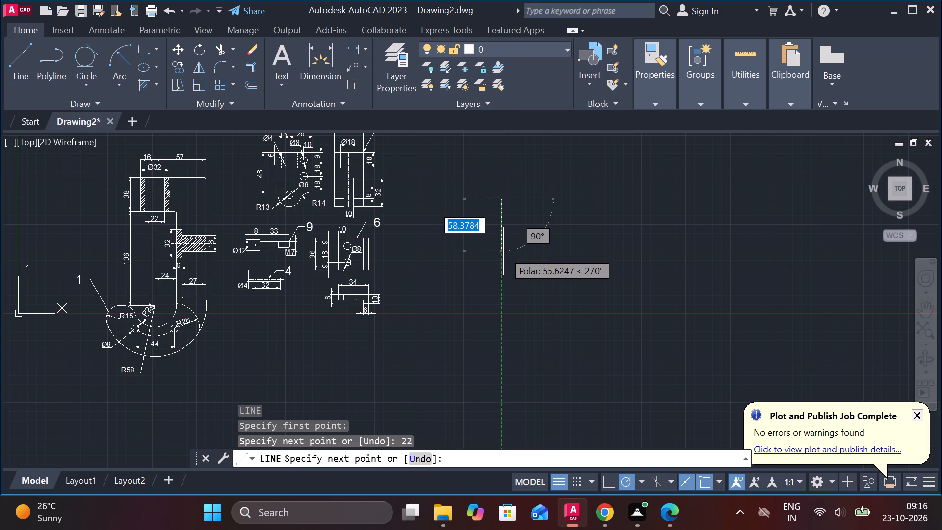
{"action": "type", "text": "314"}
{"action": "key", "text": "Return"}
{"action": "scroll", "coordinate": [632, 327], "scroll_direction": "down", "scroll_amount": 2}
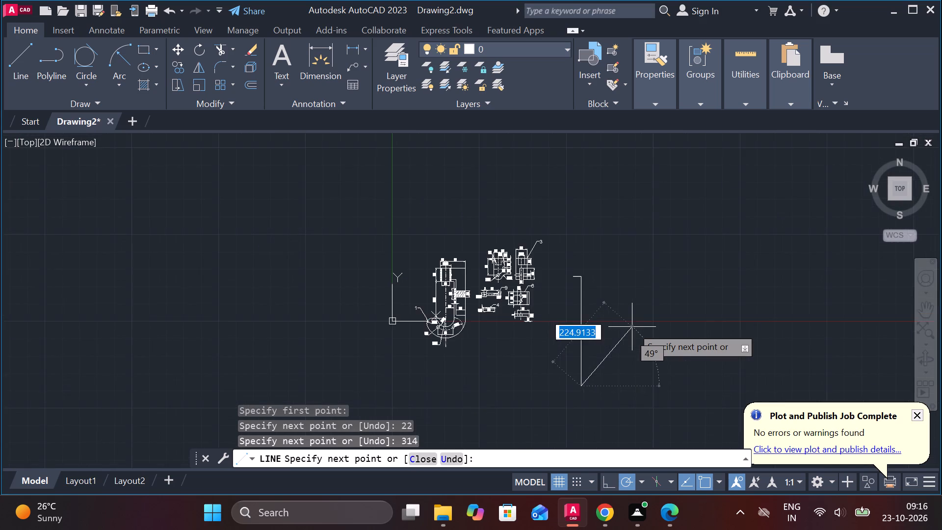
{"action": "middle_click_drag", "start_coordinate": [632, 327], "coordinate": [602, 244]}
{"action": "scroll", "coordinate": [545, 301], "scroll_direction": "up", "scroll_amount": 2}
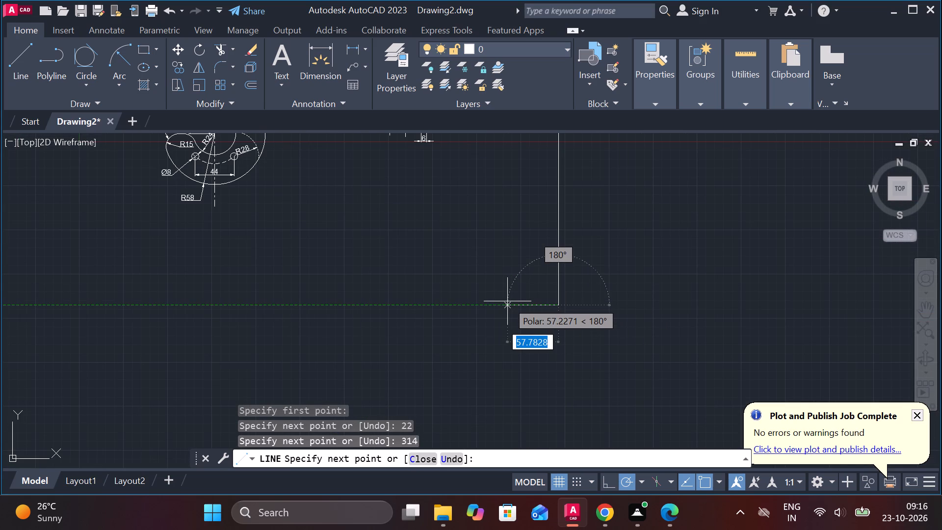
{"action": "type", "text": "22"}
{"action": "key", "text": "space"}
{"action": "scroll", "coordinate": [507, 301], "scroll_direction": "down", "scroll_amount": 1}
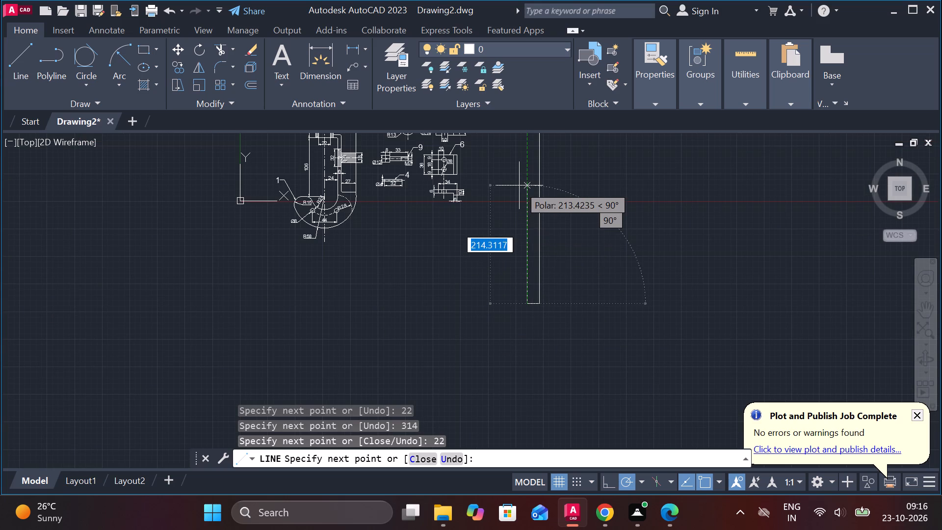
{"action": "type", "text": "314"}
{"action": "key", "text": "Return"}
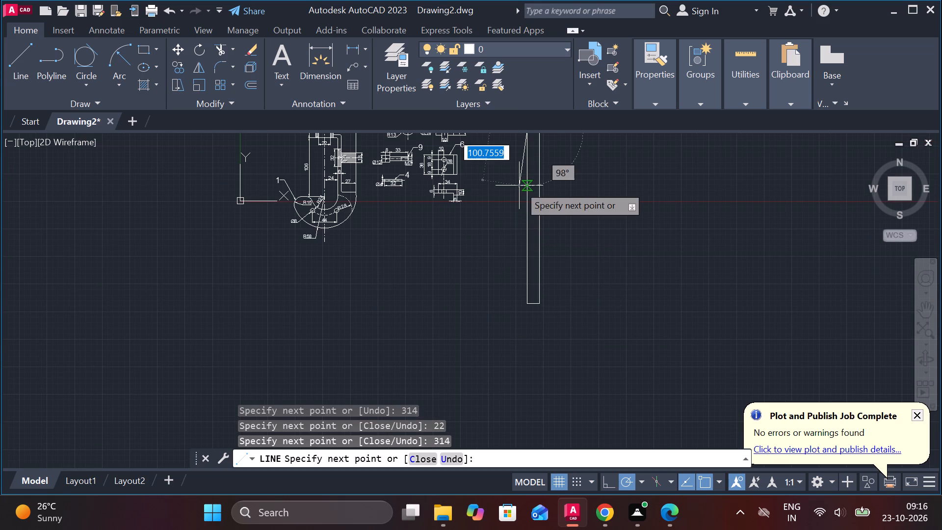
{"action": "scroll", "coordinate": [596, 204], "scroll_direction": "down", "scroll_amount": 1}
{"action": "key", "text": "Escape"}
Draw a circle of diameter 12 centred on the midpoint of the long bar's bottom edge.
{"action": "scroll", "coordinate": [591, 264], "scroll_direction": "up", "scroll_amount": 1}
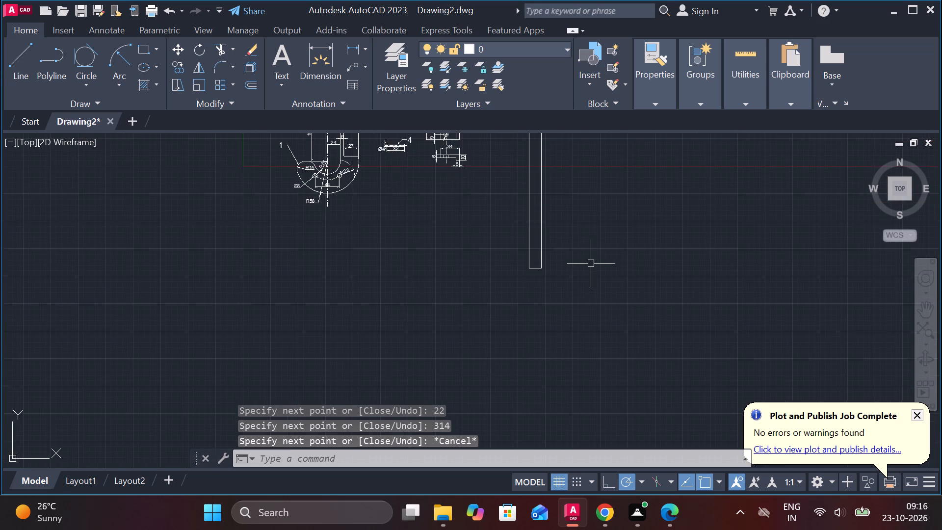
{"action": "scroll", "coordinate": [570, 271], "scroll_direction": "up", "scroll_amount": 3}
{"action": "type", "text": "C"}
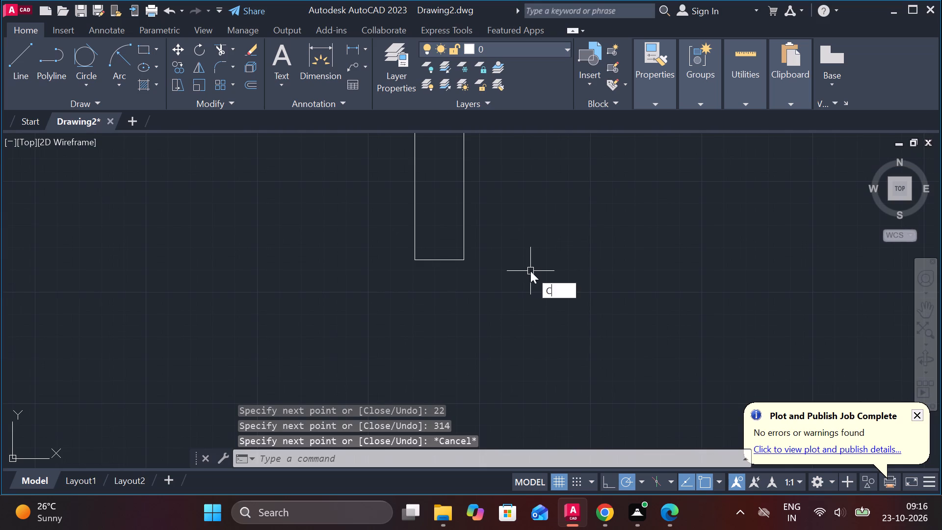
{"action": "key", "text": "space"}
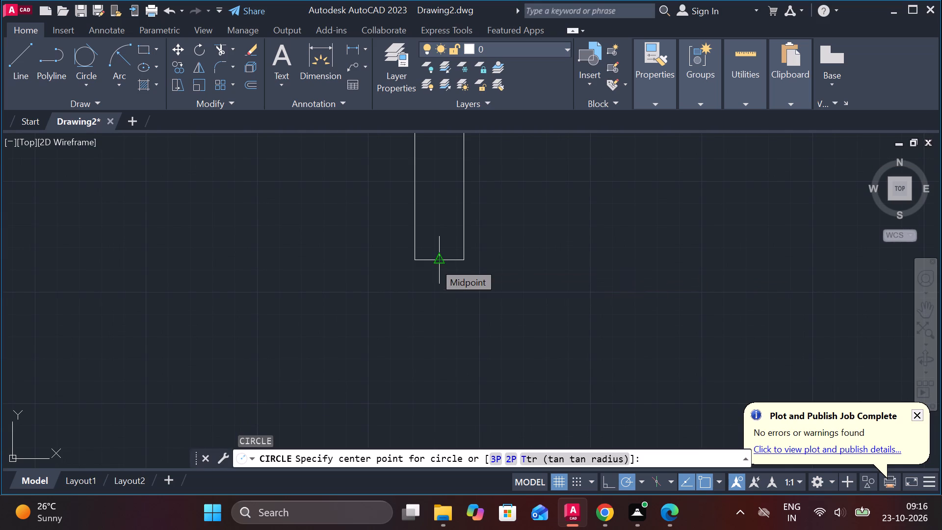
{"action": "left_click", "coordinate": [434, 263]}
{"action": "type", "text": "D 12"}
{"action": "key", "text": "Return"}
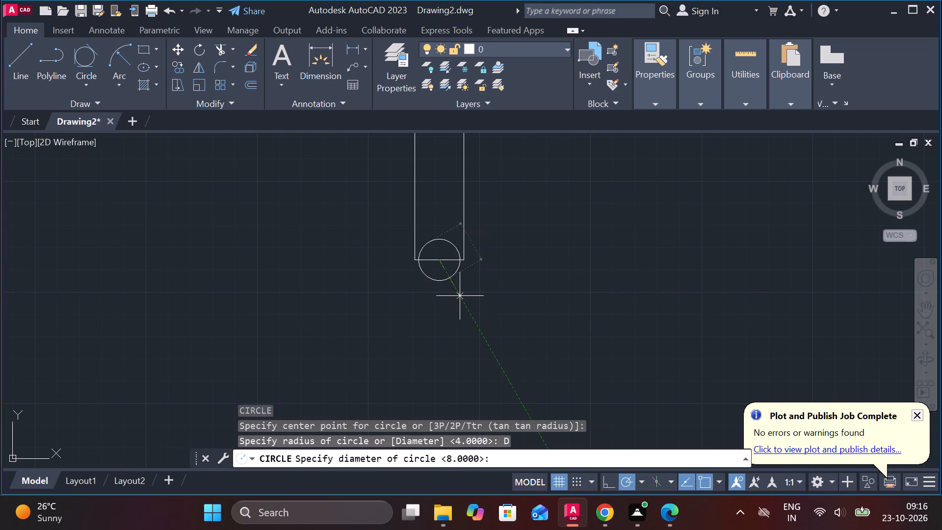
Draw a concentric circle of diameter 40 around the 12 diameter circle.
{"action": "scroll", "coordinate": [454, 280], "scroll_direction": "up", "scroll_amount": 3}
{"action": "type", "text": "C"}
{"action": "key", "text": "space"}
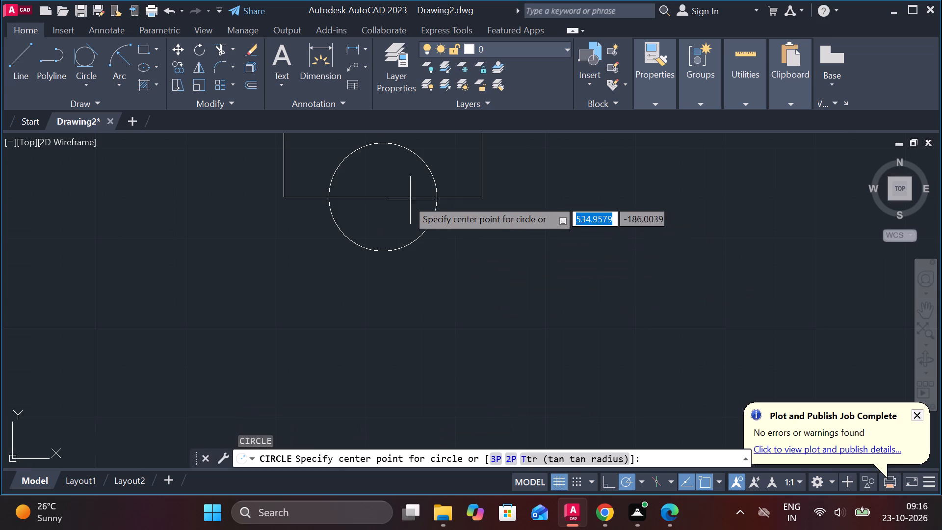
{"action": "left_click", "coordinate": [380, 195]}
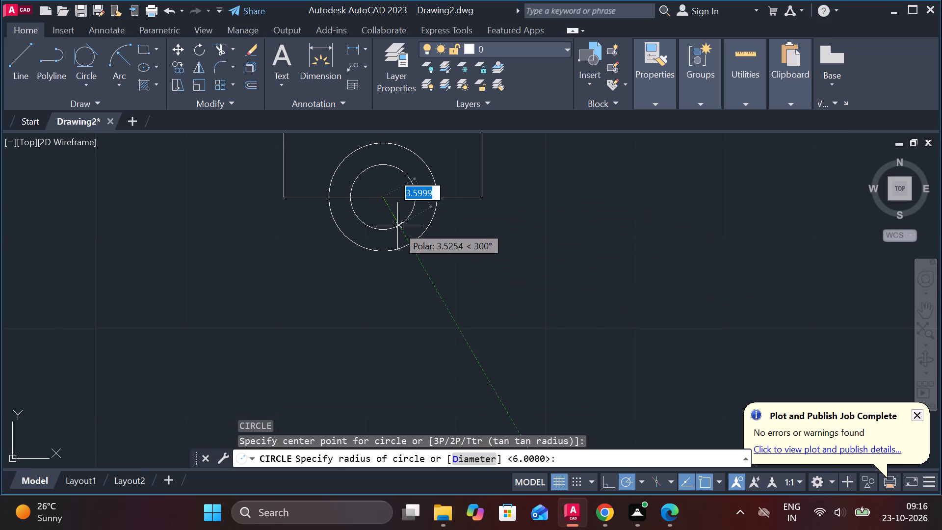
{"action": "type", "text": "D"}
{"action": "key", "text": "space"}
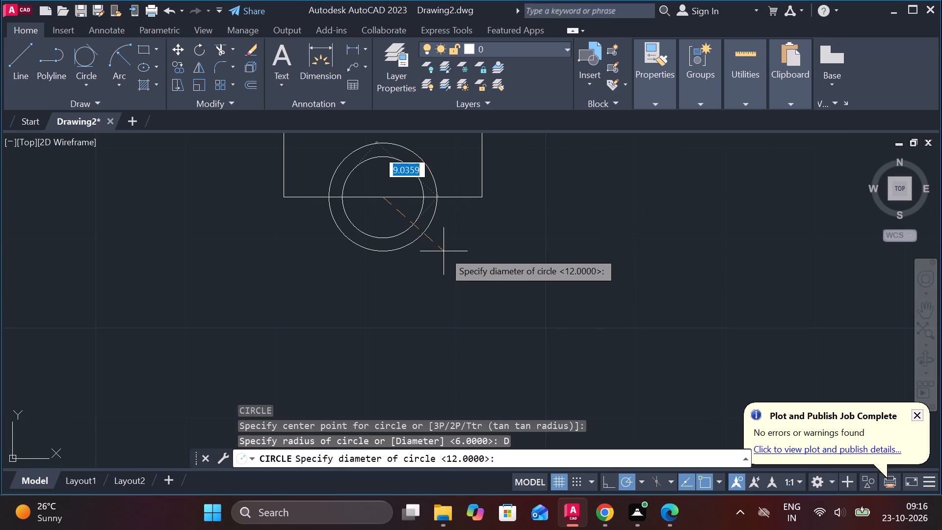
{"action": "type", "text": "40"}
{"action": "key", "text": "Return"}
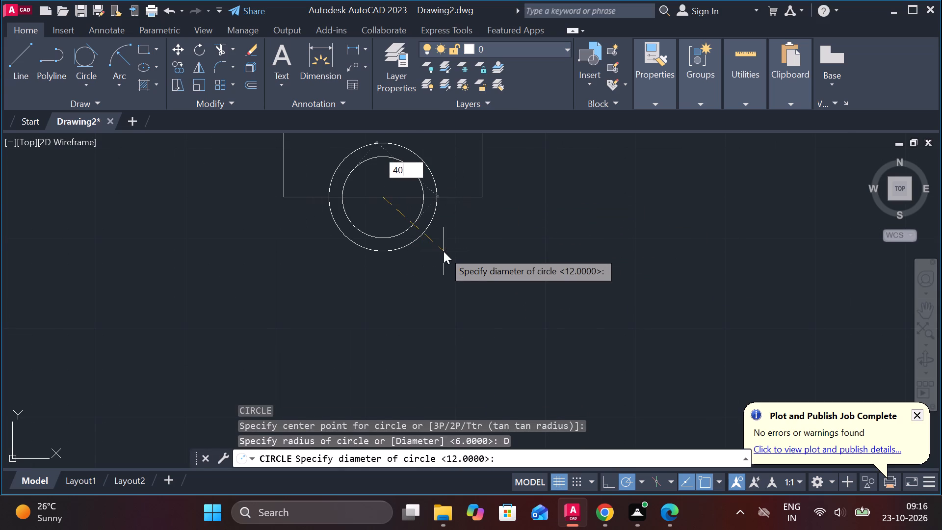
Draw a horizontal line across the bar between the points where its long sides cross the large circle.
{"action": "scroll", "coordinate": [444, 251], "scroll_direction": "down", "scroll_amount": 3}
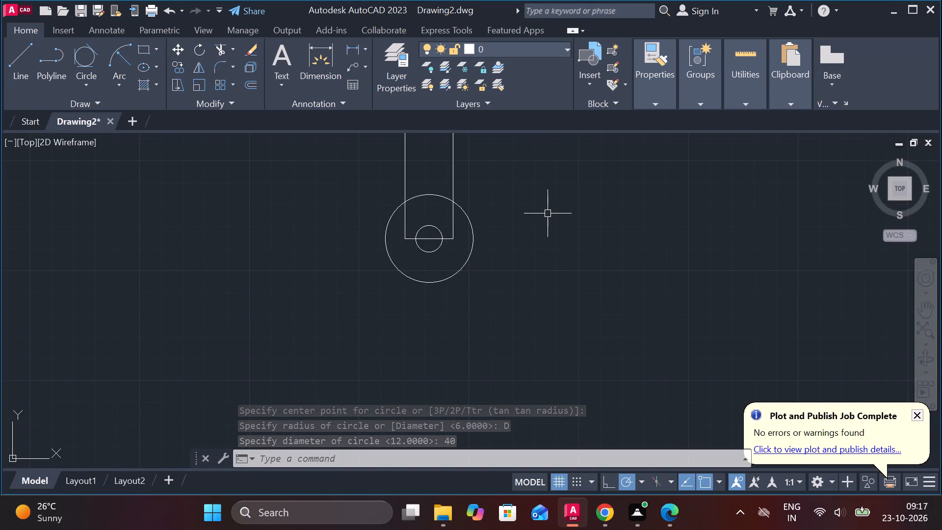
{"action": "key", "text": "l"}
{"action": "key", "text": "Return"}
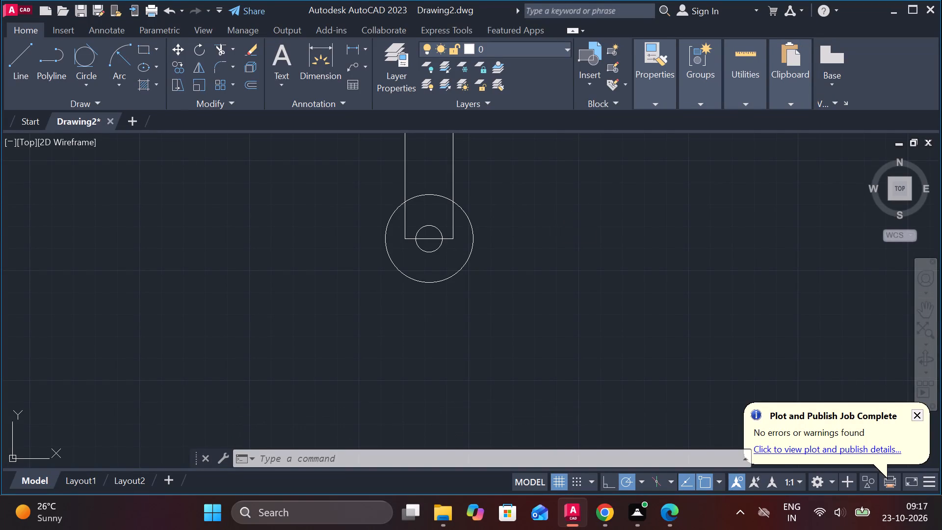
{"action": "left_click", "coordinate": [408, 204]}
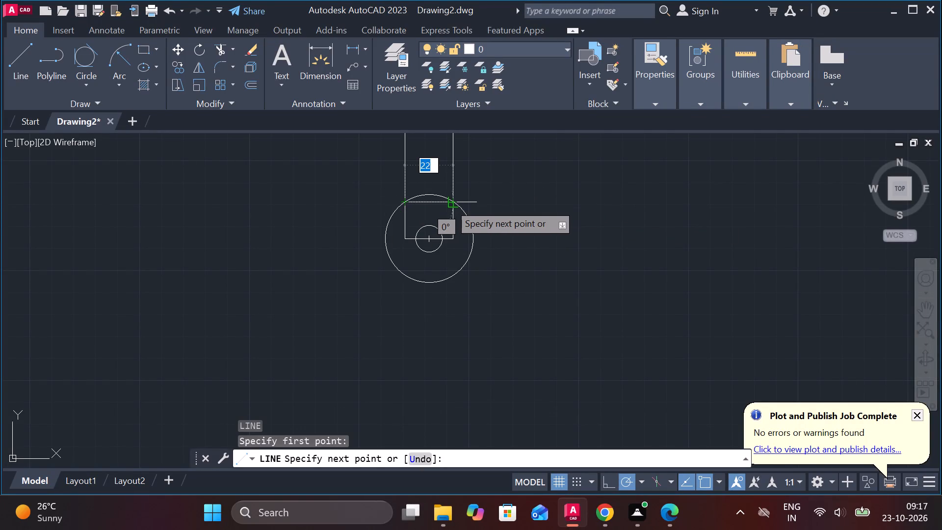
{"action": "left_click", "coordinate": [449, 204]}
{"action": "key", "text": "Escape"}
Trim the large circle's arc above the horizontal line and both bar side segments inside the circle.
{"action": "type", "text": "TR"}
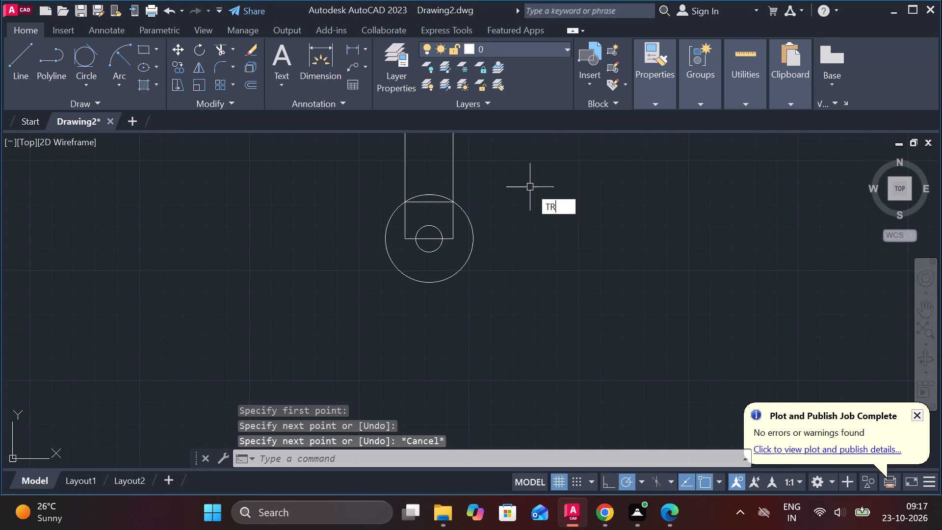
{"action": "key", "text": "space"}
{"action": "left_click", "coordinate": [426, 196]}
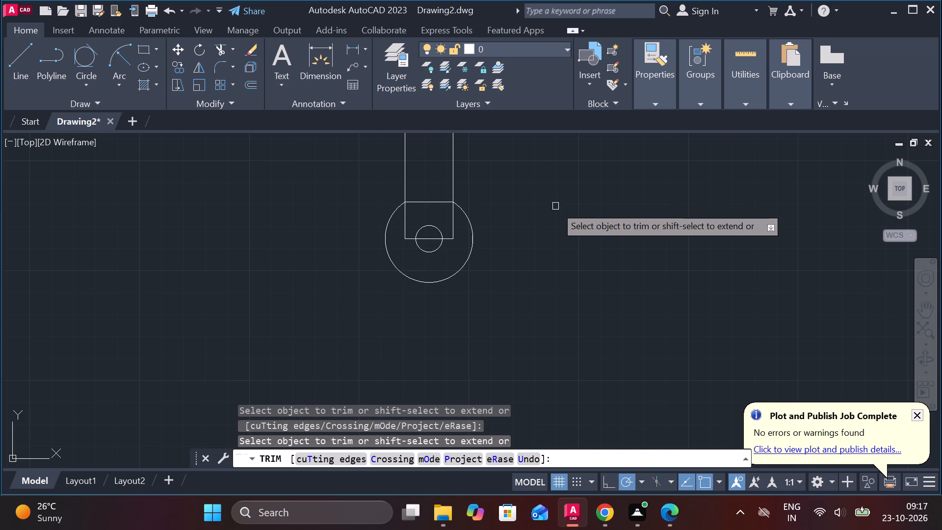
{"action": "left_click", "coordinate": [401, 215]}
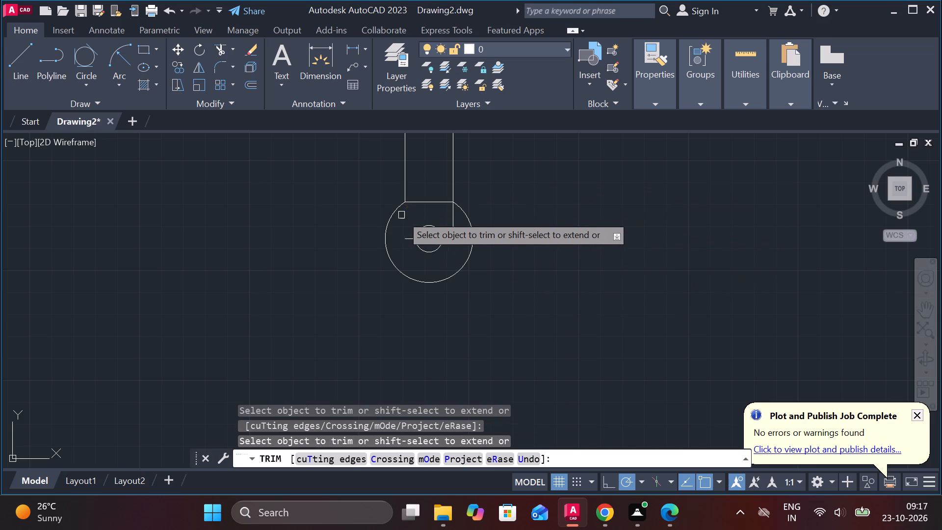
{"action": "left_click", "coordinate": [451, 216]}
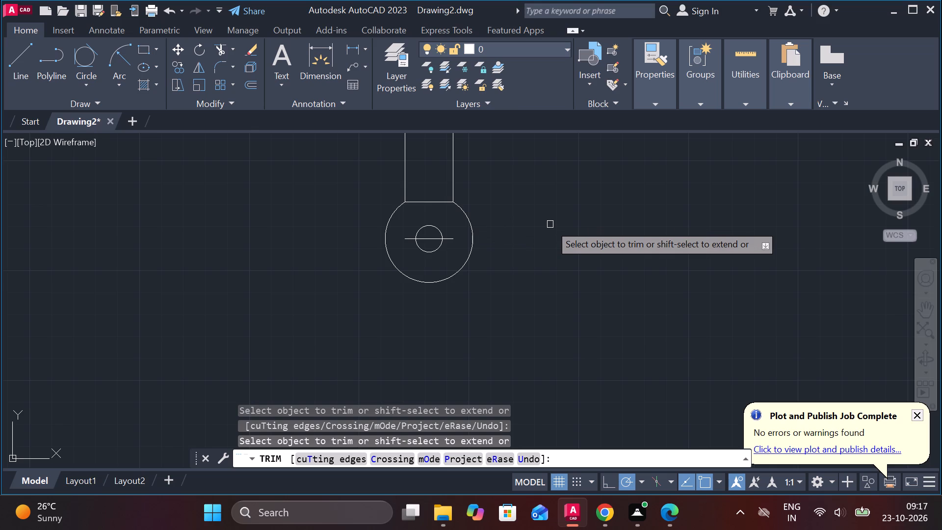
{"action": "key", "text": "Escape"}
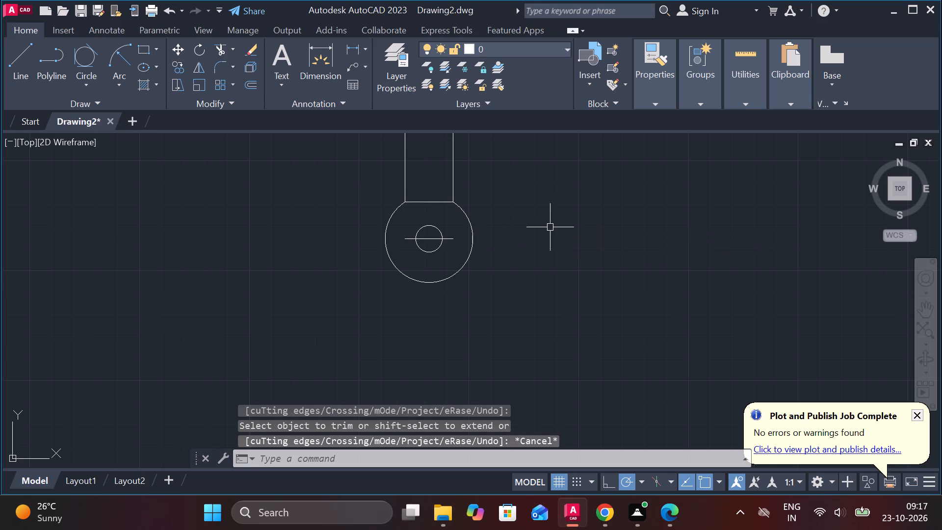
Offset the horizontal line at the bar-circle junction downward by 34.
{"action": "scroll", "coordinate": [547, 235], "scroll_direction": "down", "scroll_amount": 2}
{"action": "scroll", "coordinate": [546, 242], "scroll_direction": "up", "scroll_amount": 1}
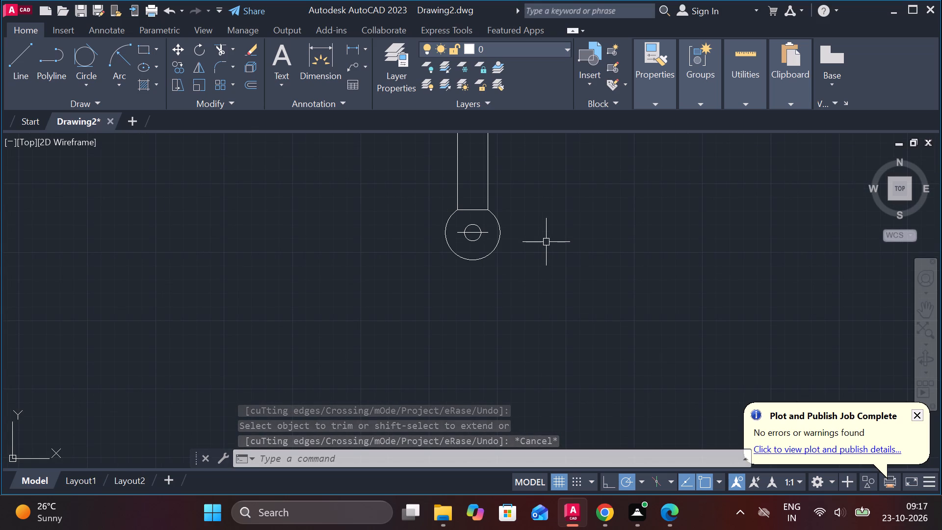
{"action": "key", "text": "o"}
{"action": "key", "text": "Return"}
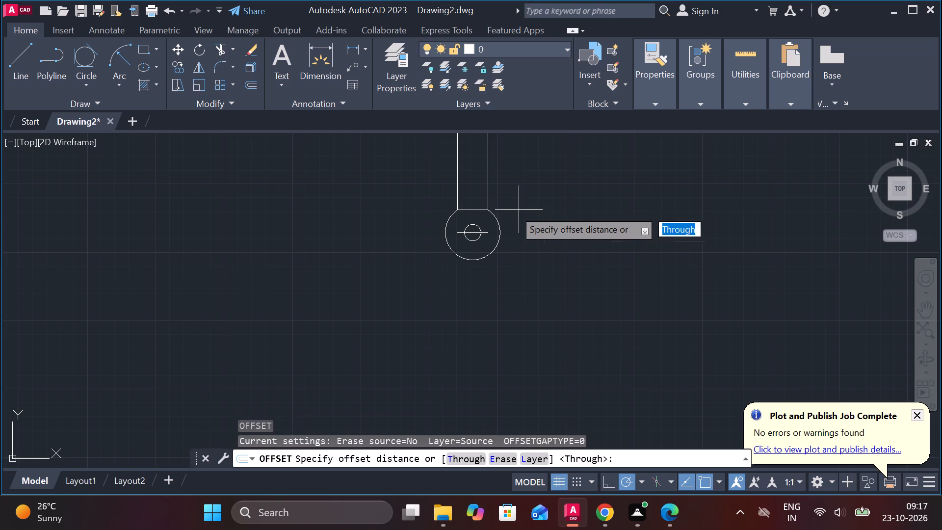
{"action": "key", "text": "Return"}
{"action": "left_click", "coordinate": [471, 212]}
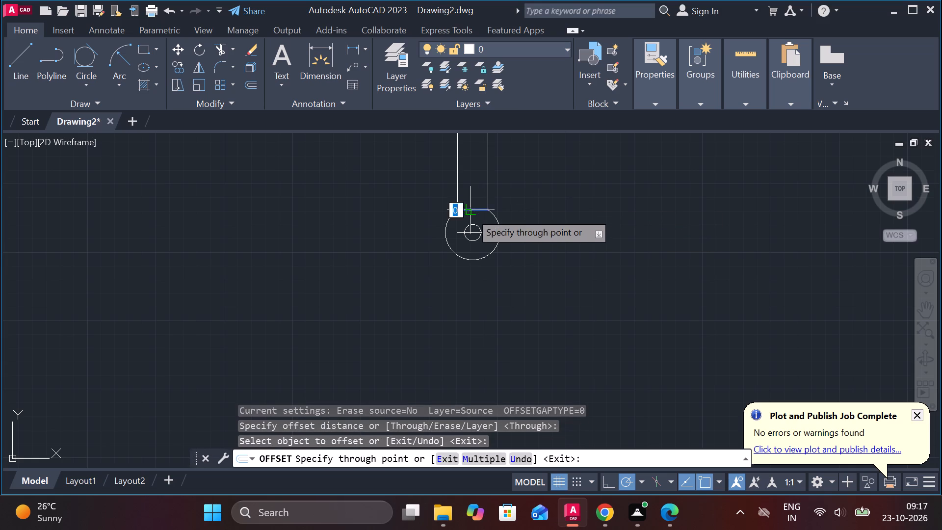
{"action": "type", "text": "34"}
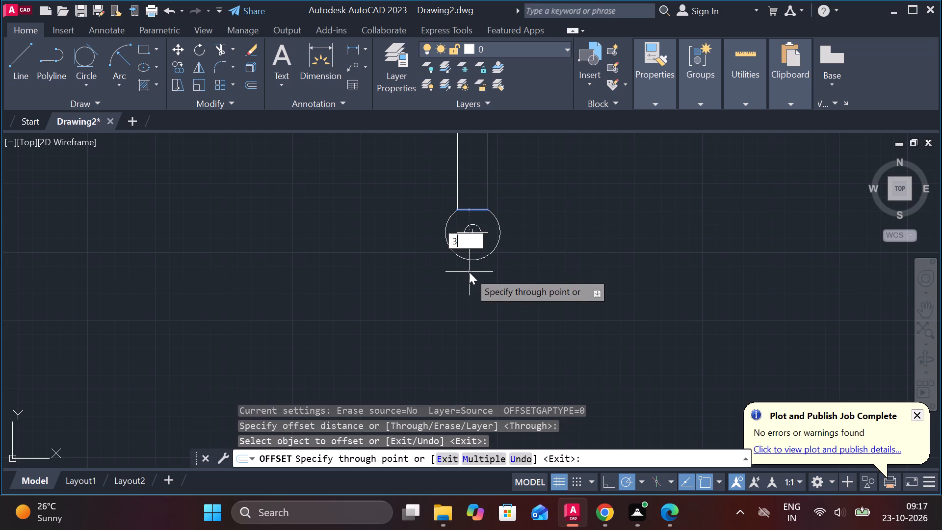
{"action": "key", "text": "Return"}
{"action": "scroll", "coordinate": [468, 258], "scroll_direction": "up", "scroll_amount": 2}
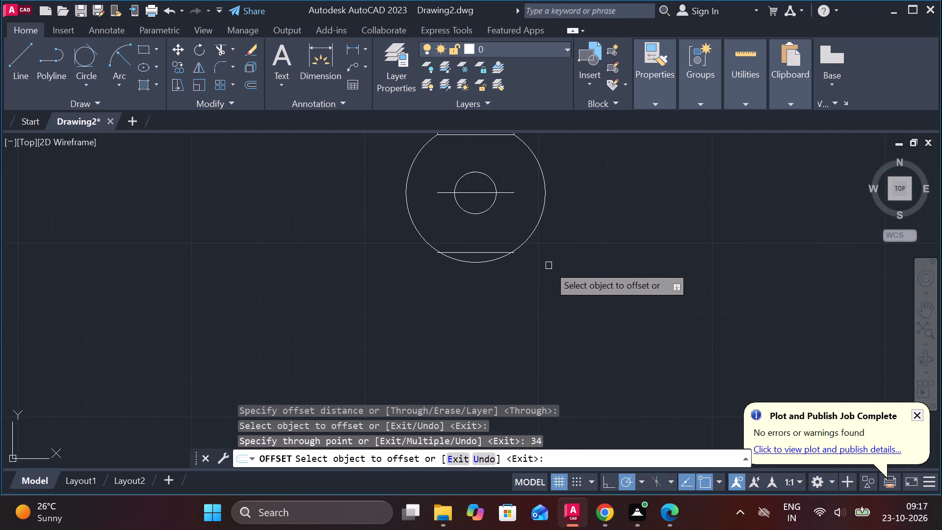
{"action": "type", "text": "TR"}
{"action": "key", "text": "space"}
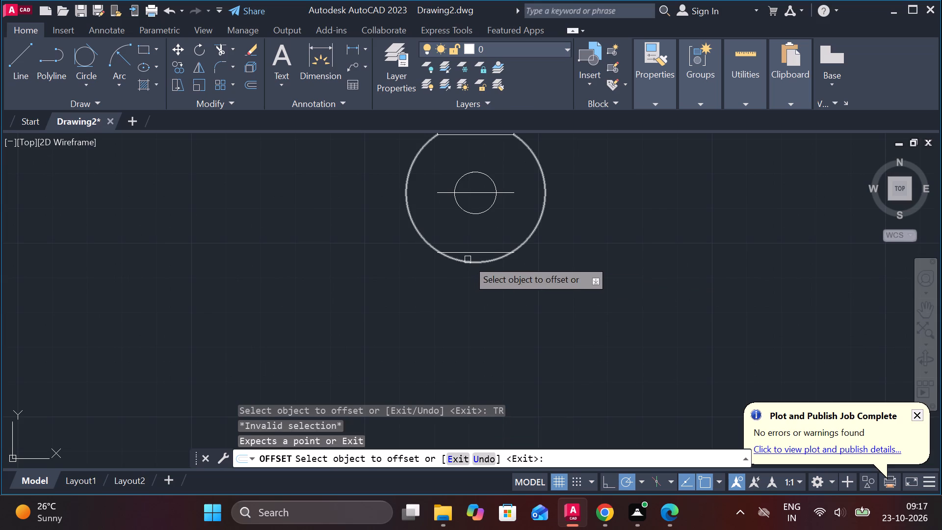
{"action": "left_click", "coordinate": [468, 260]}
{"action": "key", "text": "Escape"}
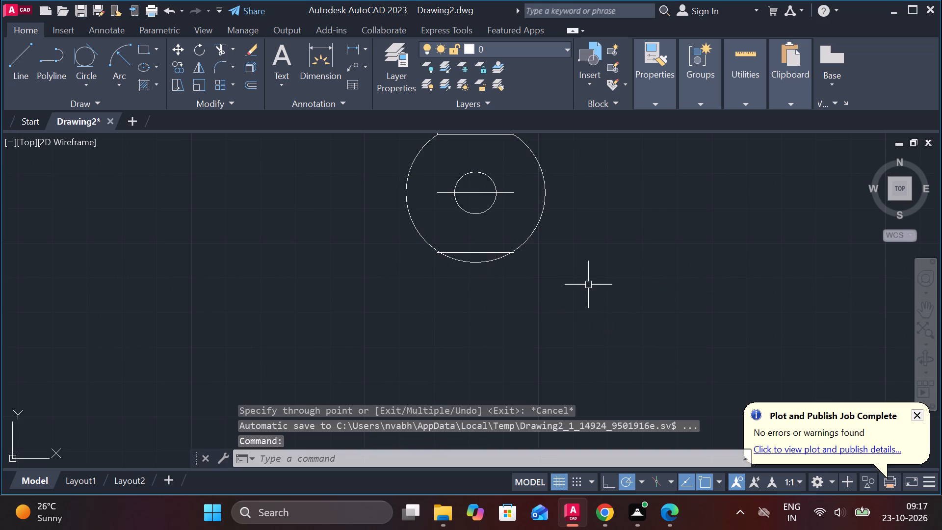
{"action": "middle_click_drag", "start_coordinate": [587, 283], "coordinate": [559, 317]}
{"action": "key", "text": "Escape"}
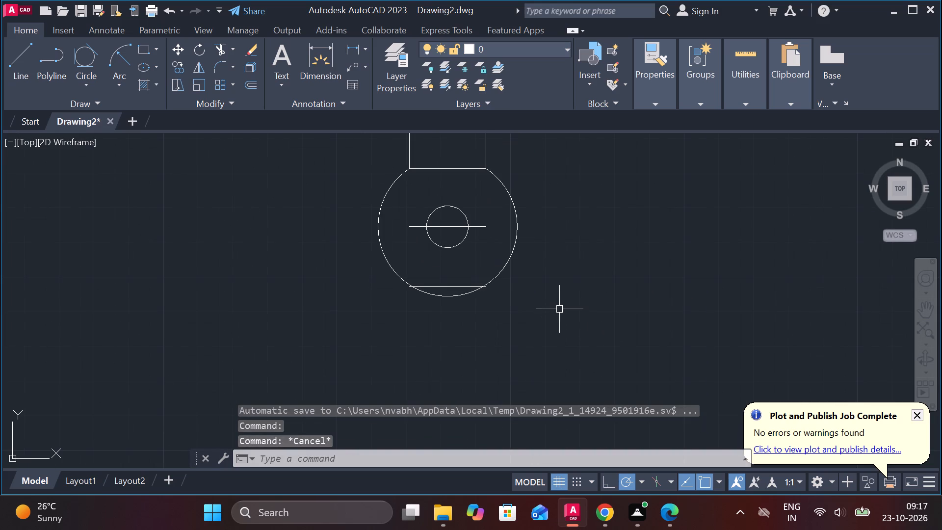
Trim the large circle's arc below the lower horizontal line and the line's two ends projecting outside the circle.
{"action": "type", "text": "TR"}
{"action": "key", "text": "space"}
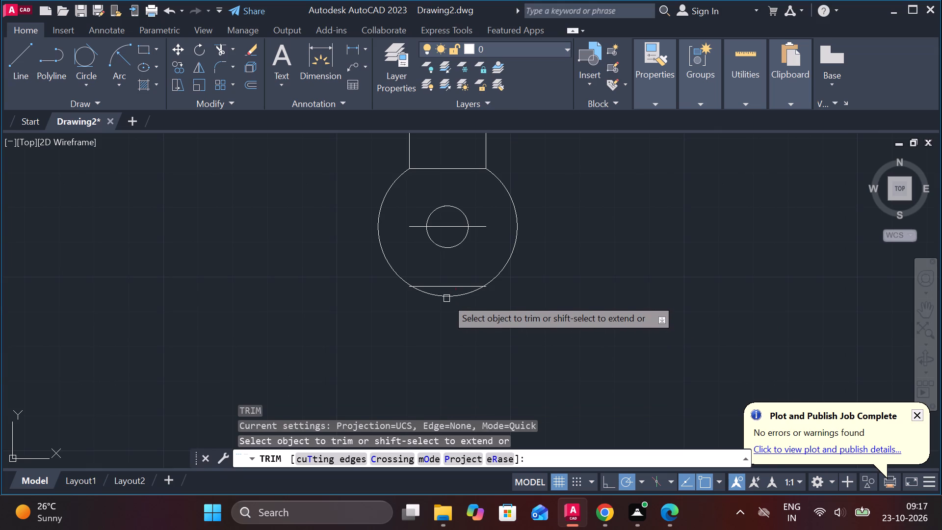
{"action": "left_click", "coordinate": [446, 298]}
{"action": "scroll", "coordinate": [489, 291], "scroll_direction": "up", "scroll_amount": 2}
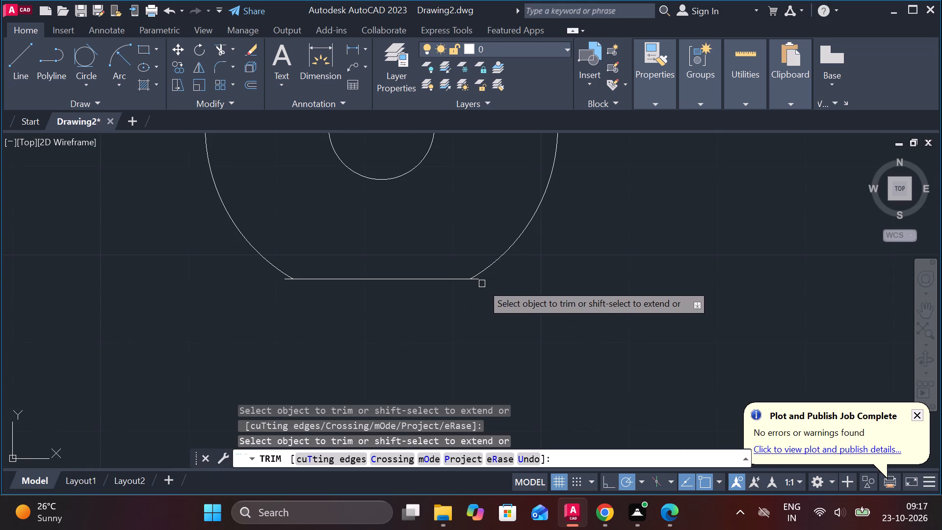
{"action": "left_click", "coordinate": [480, 281]}
{"action": "scroll", "coordinate": [259, 276], "scroll_direction": "up", "scroll_amount": 2}
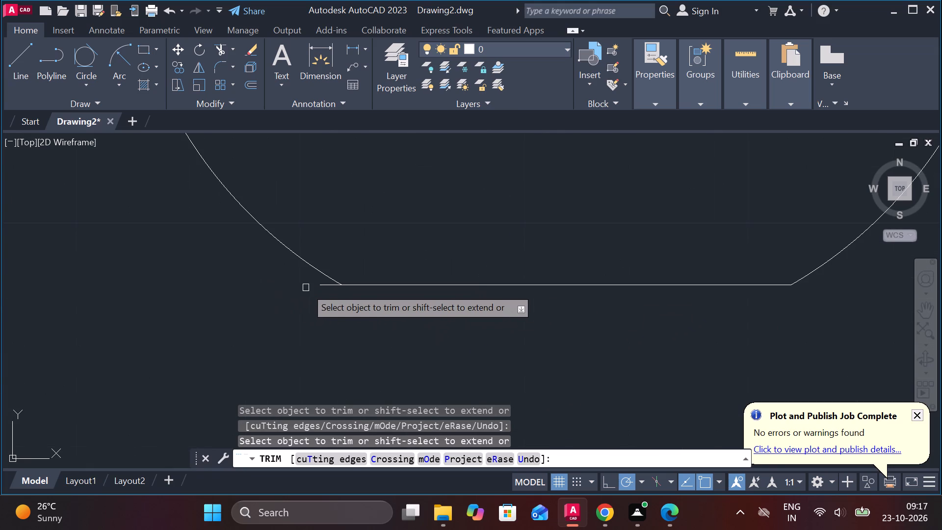
{"action": "left_click", "coordinate": [326, 285]}
{"action": "scroll", "coordinate": [312, 289], "scroll_direction": "down", "scroll_amount": 7}
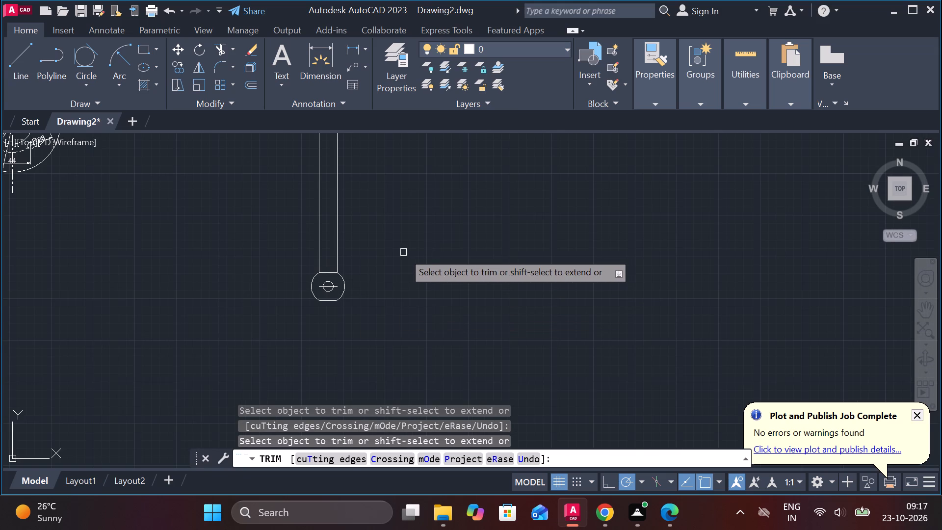
{"action": "middle_click_drag", "start_coordinate": [398, 263], "coordinate": [431, 257]}
{"action": "scroll", "coordinate": [398, 263], "scroll_direction": "up", "scroll_amount": 2}
{"action": "middle_click_drag", "start_coordinate": [427, 265], "coordinate": [452, 269]}
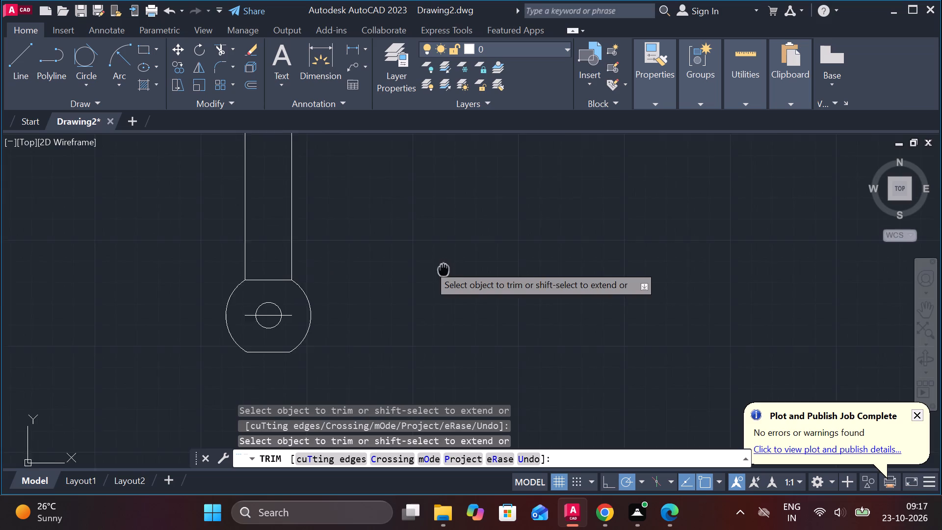
{"action": "middle_click_drag", "start_coordinate": [452, 269], "coordinate": [476, 261]}
{"action": "middle_click_drag", "start_coordinate": [396, 276], "coordinate": [472, 251]}
{"action": "middle_click_drag", "start_coordinate": [485, 280], "coordinate": [481, 239]}
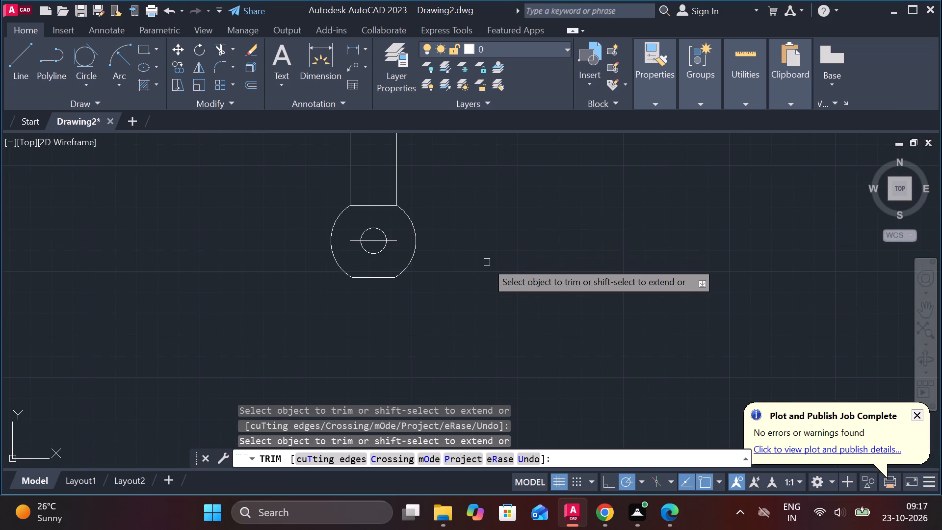
{"action": "key", "text": "Escape"}
Draw connected lines from the midpoint of the circle's lower flat: 120 down, 11 left, and up past the flat into the circle.
{"action": "key", "text": "l"}
{"action": "key", "text": "Return"}
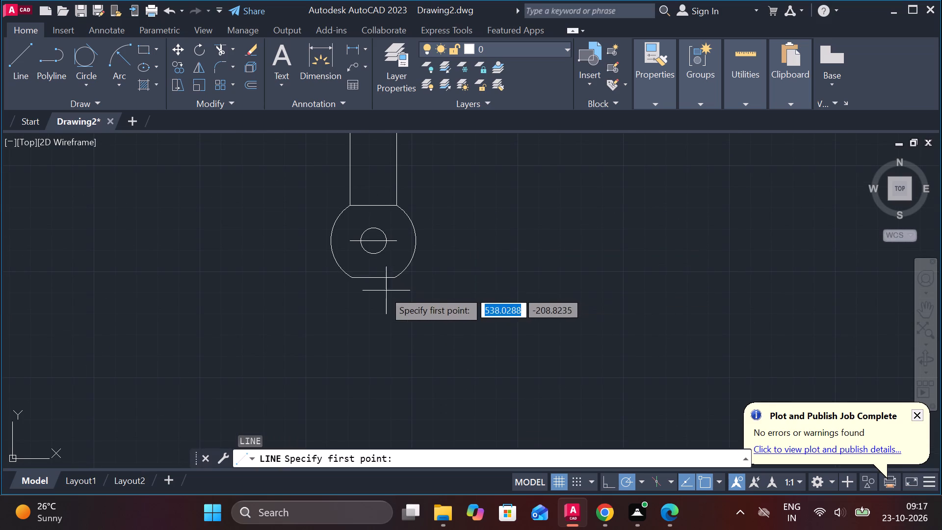
{"action": "left_click", "coordinate": [371, 277]}
{"action": "middle_click_drag", "start_coordinate": [367, 306], "coordinate": [377, 258]}
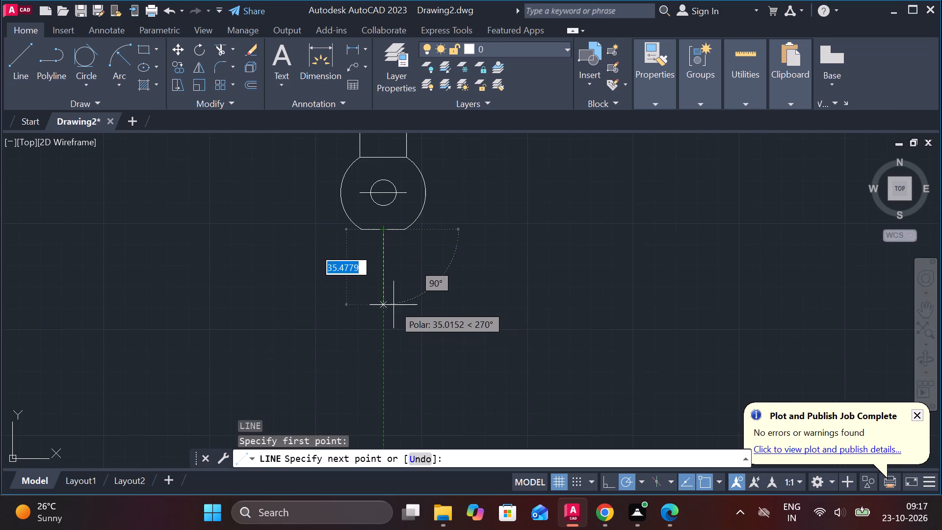
{"action": "type", "text": "120"}
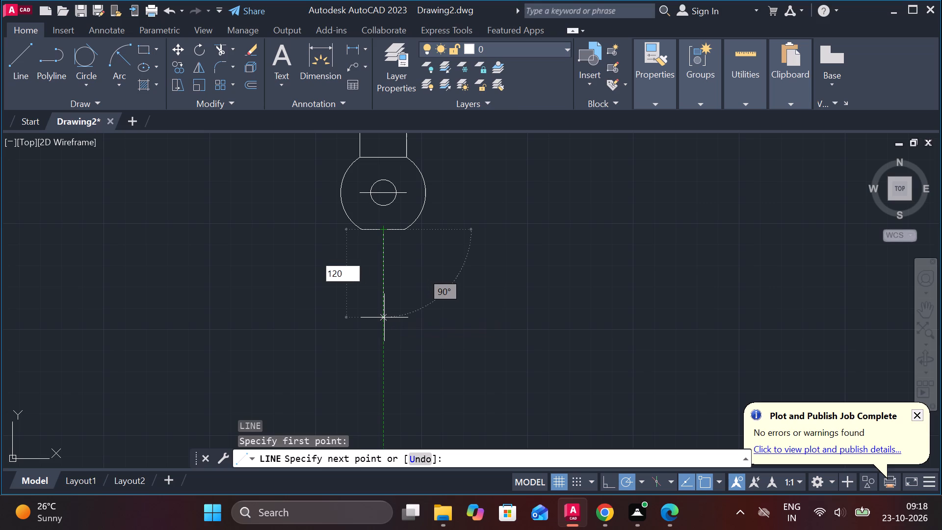
{"action": "key", "text": "Return"}
{"action": "scroll", "coordinate": [384, 318], "scroll_direction": "down", "scroll_amount": 1}
{"action": "middle_click_drag", "start_coordinate": [384, 318], "coordinate": [390, 259]}
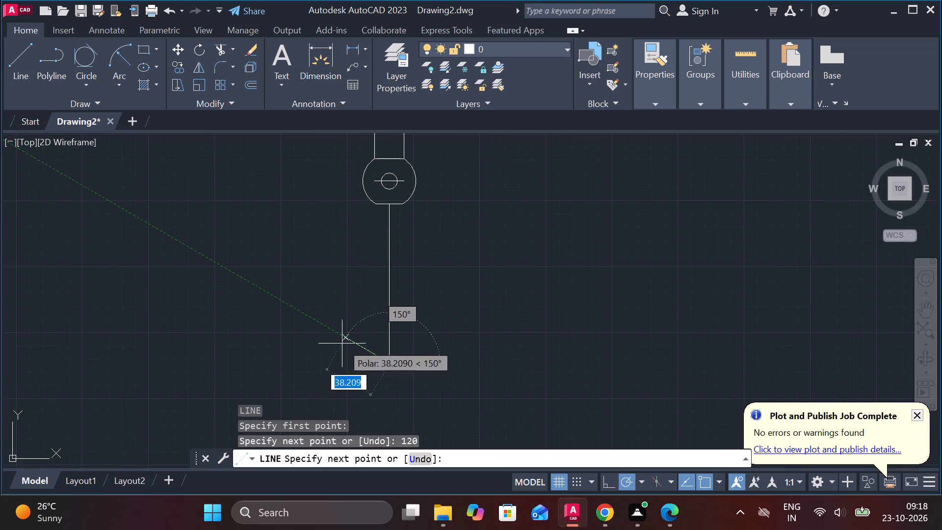
{"action": "type", "text": "11"}
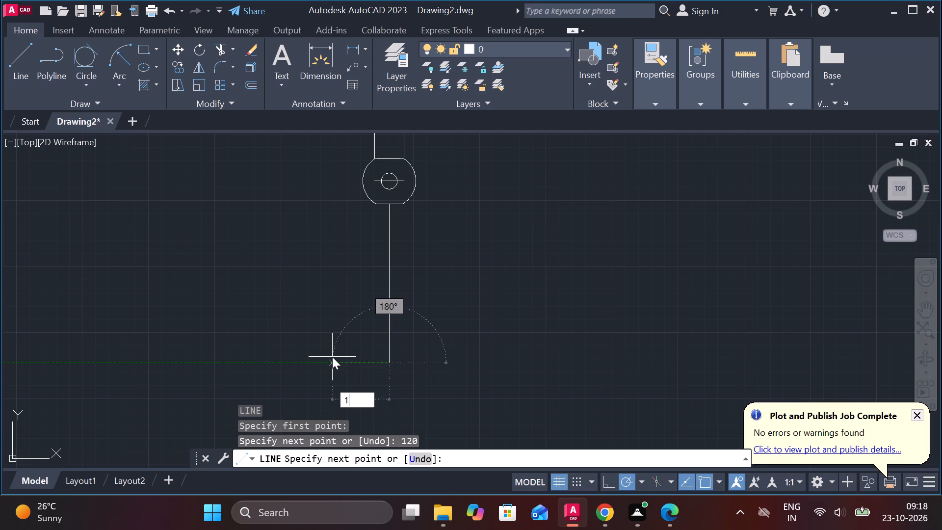
{"action": "key", "text": "Return"}
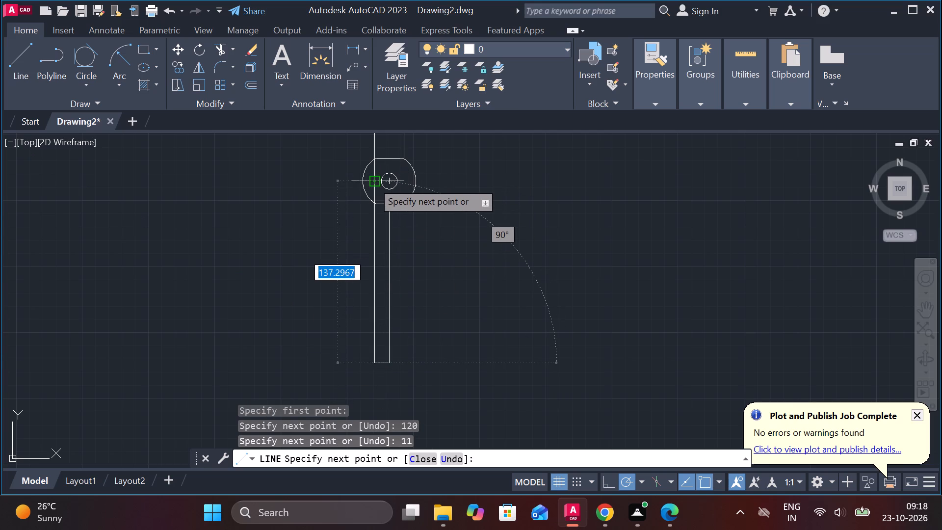
{"action": "scroll", "coordinate": [372, 182], "scroll_direction": "up", "scroll_amount": 2}
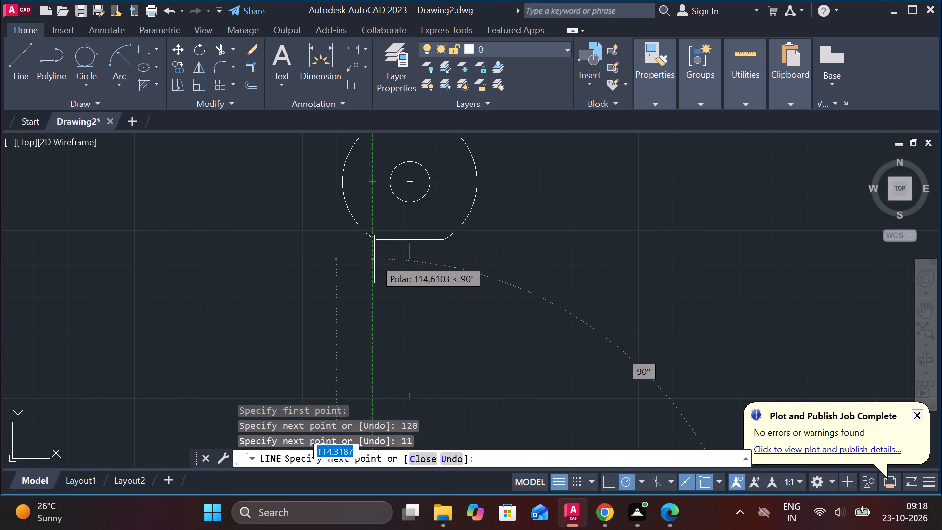
{"action": "left_click", "coordinate": [375, 212]}
{"action": "key", "text": "Escape"}
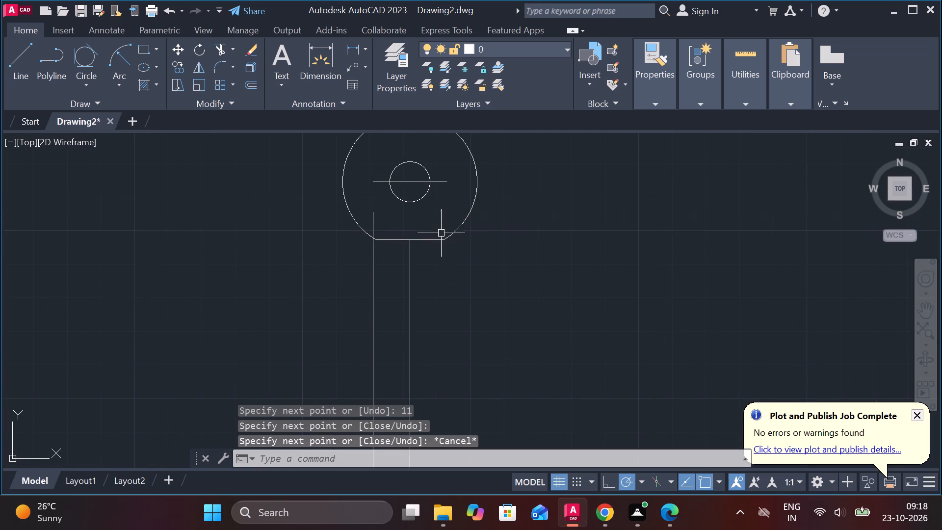
Draw connected lines from the lower end of the 120 centre line: 11 right and up past the flat into the circle.
{"action": "middle_click_drag", "start_coordinate": [456, 258], "coordinate": [453, 228]}
{"action": "scroll", "coordinate": [453, 228], "scroll_direction": "down", "scroll_amount": 2}
{"action": "key", "text": "l"}
{"action": "key", "text": "Return"}
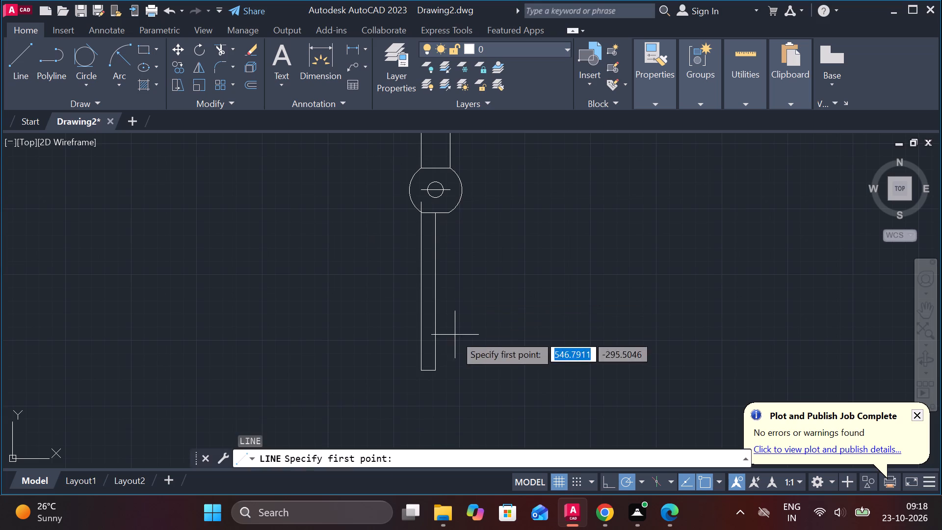
{"action": "left_click", "coordinate": [438, 371]}
{"action": "type", "text": "11"}
{"action": "key", "text": "space"}
{"action": "scroll", "coordinate": [440, 191], "scroll_direction": "up", "scroll_amount": 3}
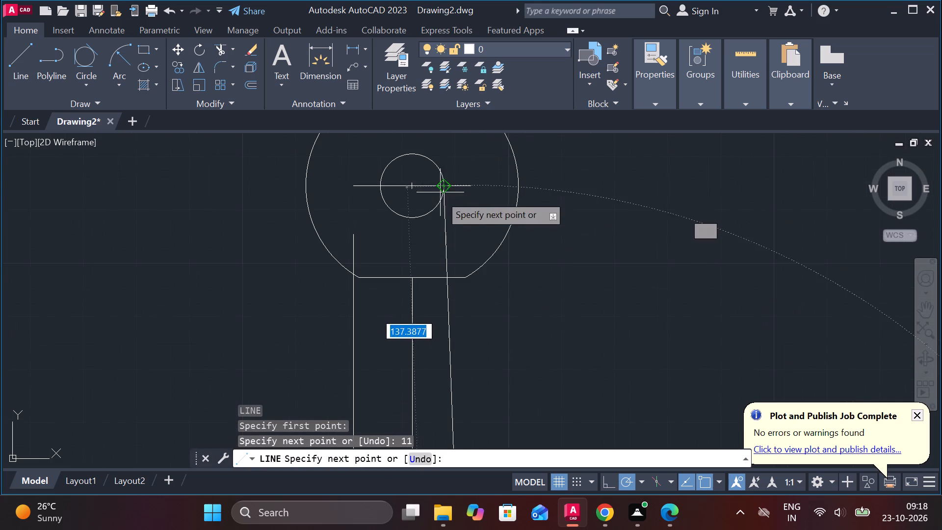
{"action": "left_click", "coordinate": [461, 243]}
{"action": "key", "text": "Escape"}
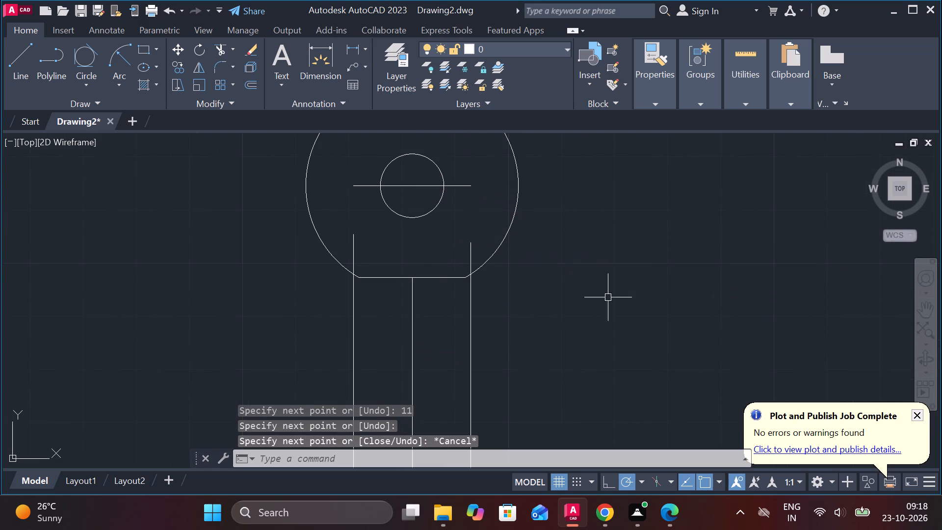
Trim the ends of the lower bar's two outer side lines that project inside the large circle.
{"action": "type", "text": "TR"}
{"action": "key", "text": "space"}
{"action": "left_click", "coordinate": [470, 260]}
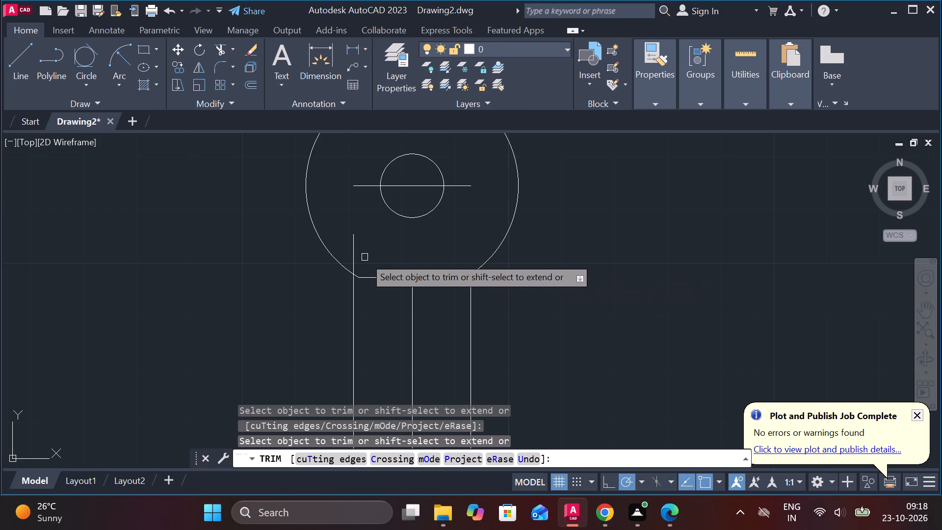
{"action": "left_click", "coordinate": [357, 252]}
{"action": "scroll", "coordinate": [489, 266], "scroll_direction": "down", "scroll_amount": 2}
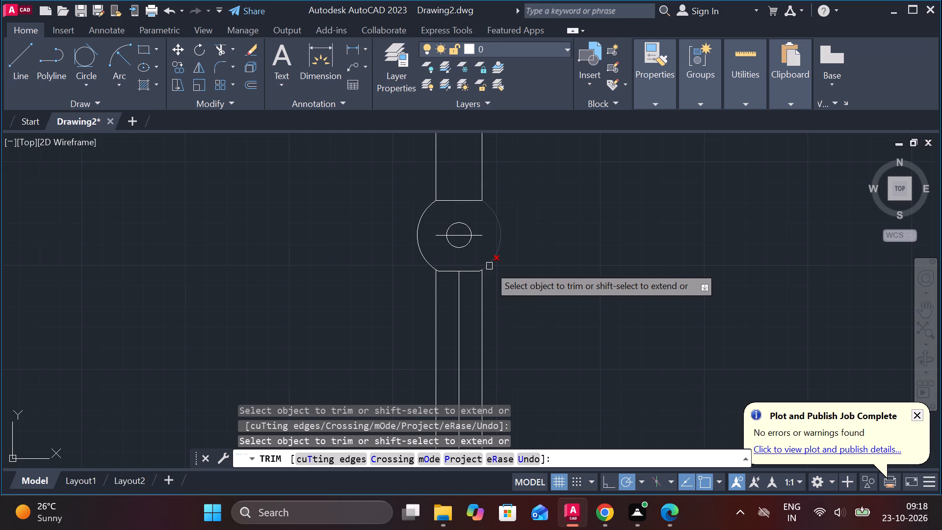
{"action": "scroll", "coordinate": [554, 244], "scroll_direction": "down", "scroll_amount": 1}
{"action": "middle_click_drag", "start_coordinate": [549, 270], "coordinate": [541, 271]}
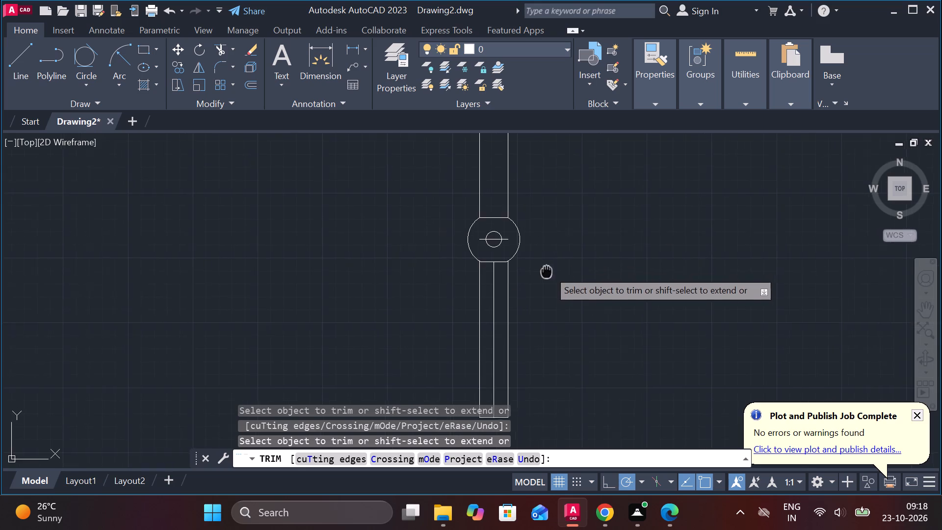
{"action": "middle_click_drag", "start_coordinate": [541, 271], "coordinate": [478, 204]}
{"action": "middle_click_drag", "start_coordinate": [472, 282], "coordinate": [422, 261]}
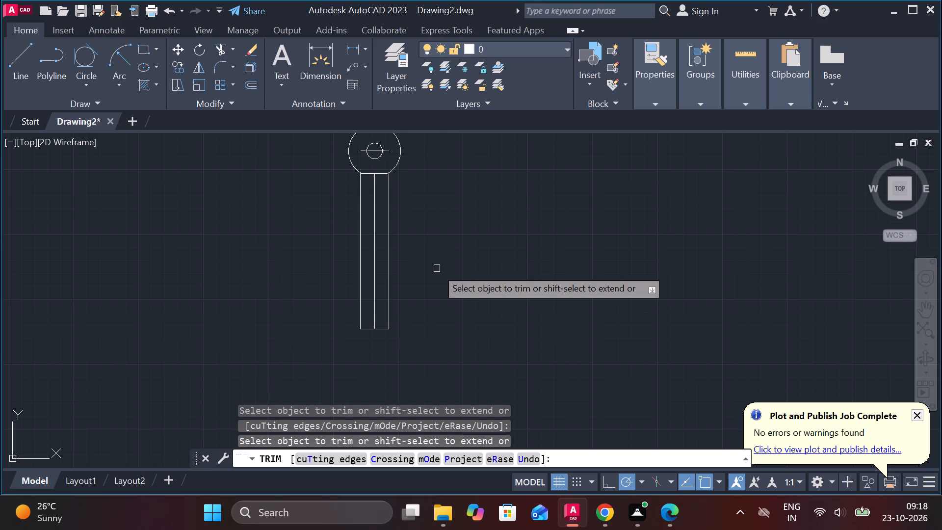
{"action": "scroll", "coordinate": [387, 341], "scroll_direction": "up", "scroll_amount": 3}
{"action": "middle_click", "coordinate": [382, 343]}
{"action": "middle_click_drag", "start_coordinate": [382, 343], "coordinate": [422, 303]}
{"action": "scroll", "coordinate": [422, 303], "scroll_direction": "down", "scroll_amount": 2}
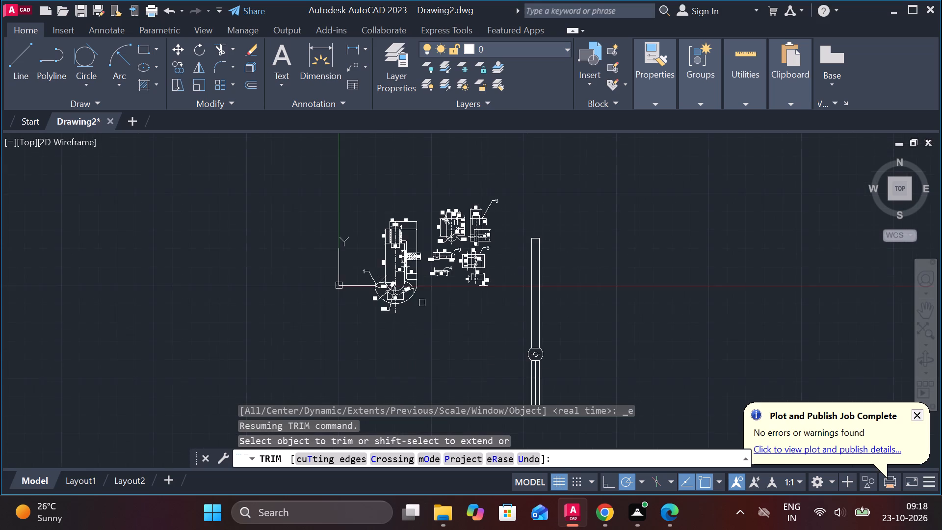
{"action": "scroll", "coordinate": [403, 300], "scroll_direction": "up", "scroll_amount": 2}
{"action": "middle_click_drag", "start_coordinate": [438, 336], "coordinate": [360, 215]}
{"action": "key", "text": "Escape"}
Join the two short segments of the lower bar's bottom edge into one line.
{"action": "middle_click_drag", "start_coordinate": [709, 349], "coordinate": [702, 349]}
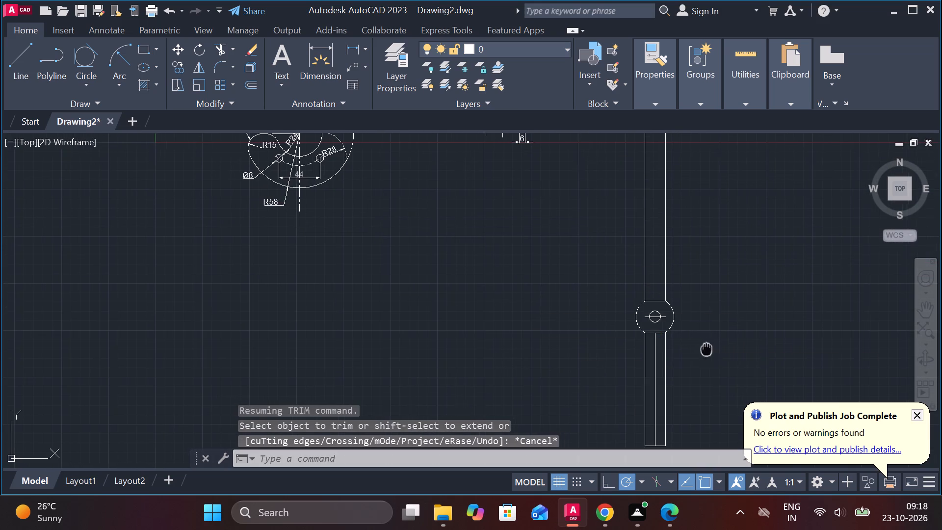
{"action": "middle_click_drag", "start_coordinate": [702, 349], "coordinate": [598, 185]}
{"action": "scroll", "coordinate": [528, 306], "scroll_direction": "up", "scroll_amount": 3}
{"action": "middle_click_drag", "start_coordinate": [558, 288], "coordinate": [416, 345]}
{"action": "middle_click_drag", "start_coordinate": [473, 313], "coordinate": [432, 350]}
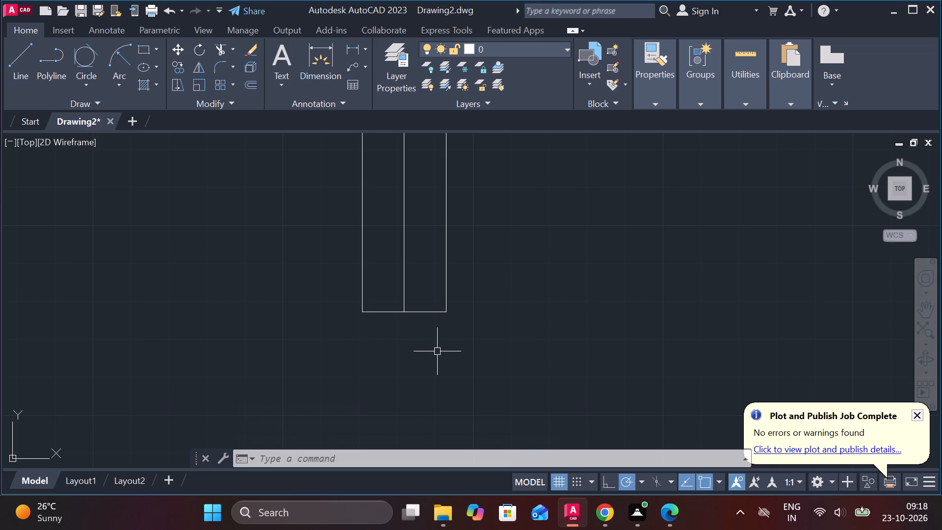
{"action": "left_click", "coordinate": [420, 312]}
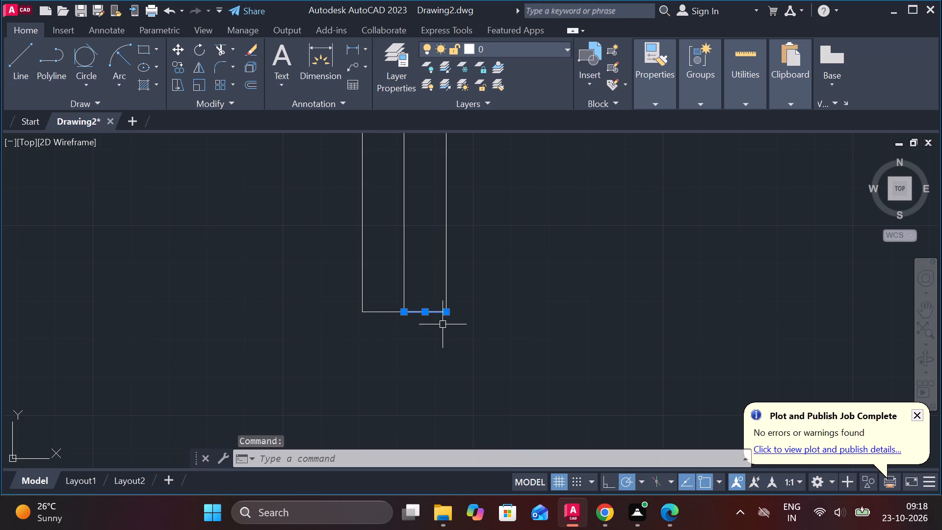
{"action": "left_click", "coordinate": [384, 312]}
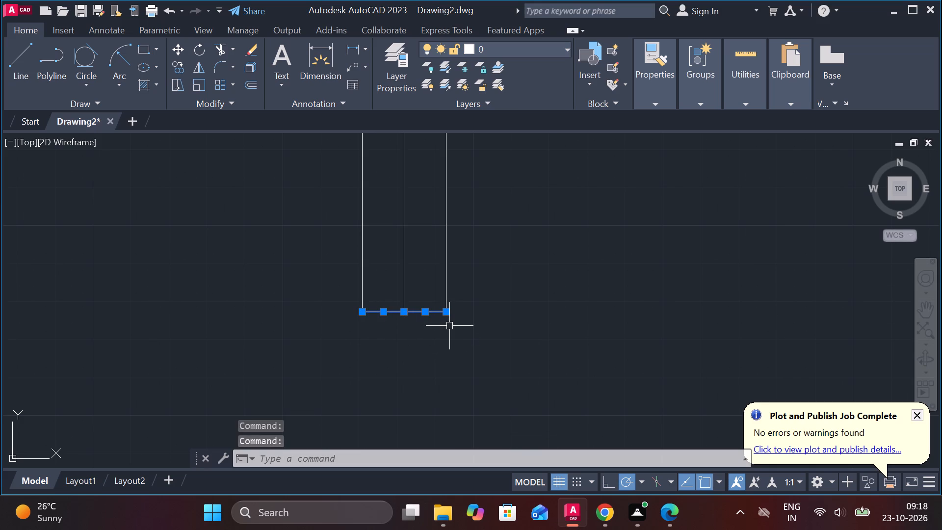
{"action": "key", "text": "j"}
{"action": "key", "text": "Return"}
Offset the lower bar's joined bottom edge downward by 23.
{"action": "left_click", "coordinate": [435, 313]}
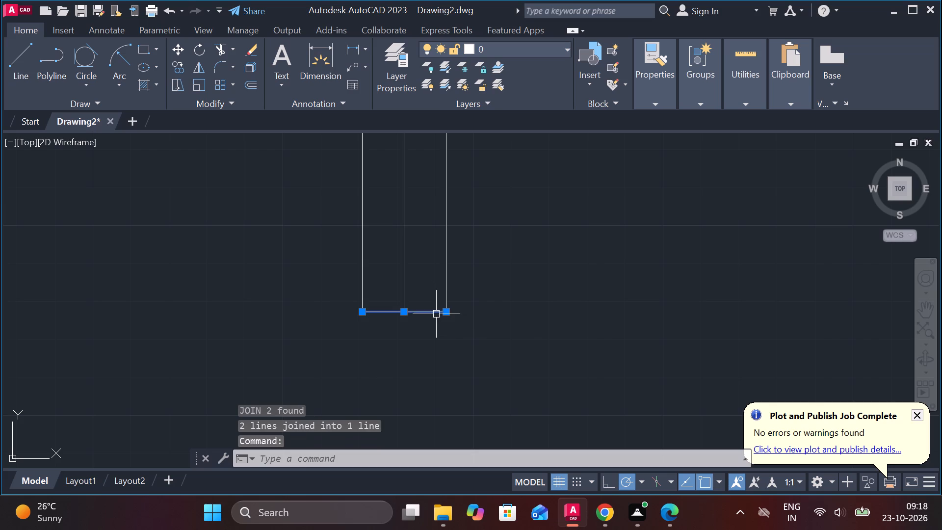
{"action": "key", "text": "o"}
{"action": "key", "text": "Return"}
{"action": "key", "text": "Return"}
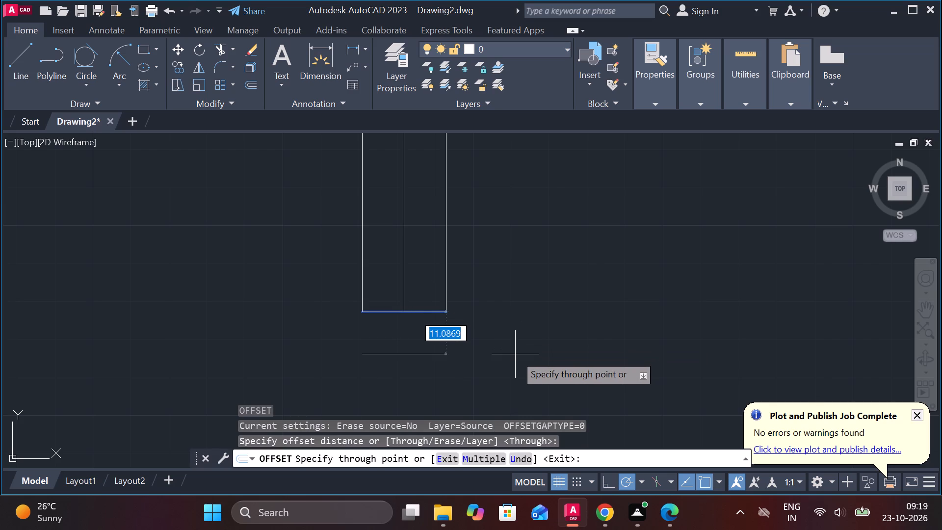
{"action": "type", "text": "23"}
{"action": "key", "text": "space"}
{"action": "middle_click_drag", "start_coordinate": [515, 354], "coordinate": [494, 304]}
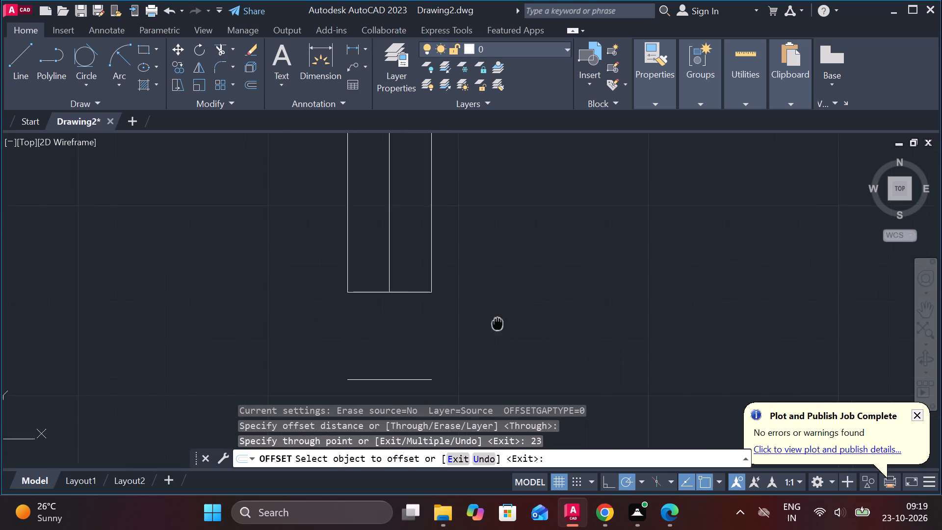
{"action": "middle_click_drag", "start_coordinate": [494, 304], "coordinate": [494, 296]}
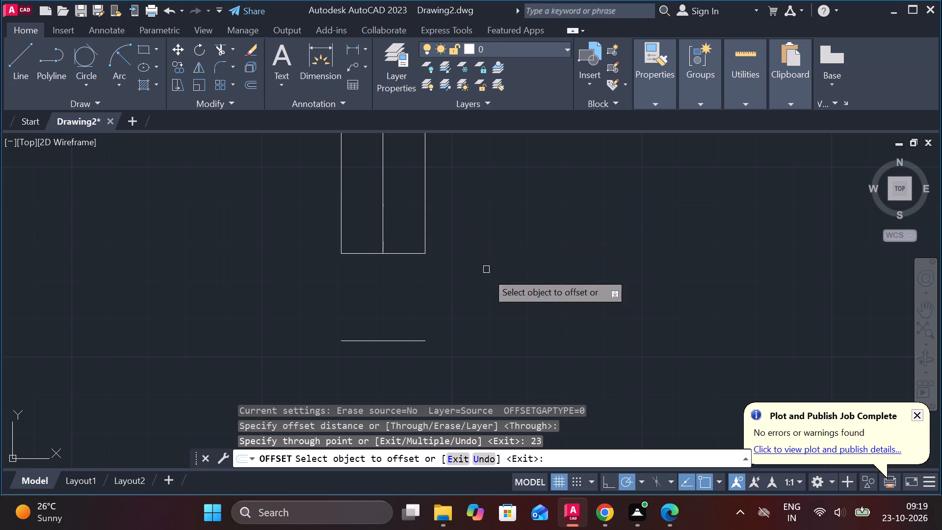
{"action": "key", "text": "Escape"}
Draw connected lines from the offset line's midpoint: 9 right, 8 up, 18 left and 8 down to the line.
{"action": "key", "text": "l"}
{"action": "key", "text": "Return"}
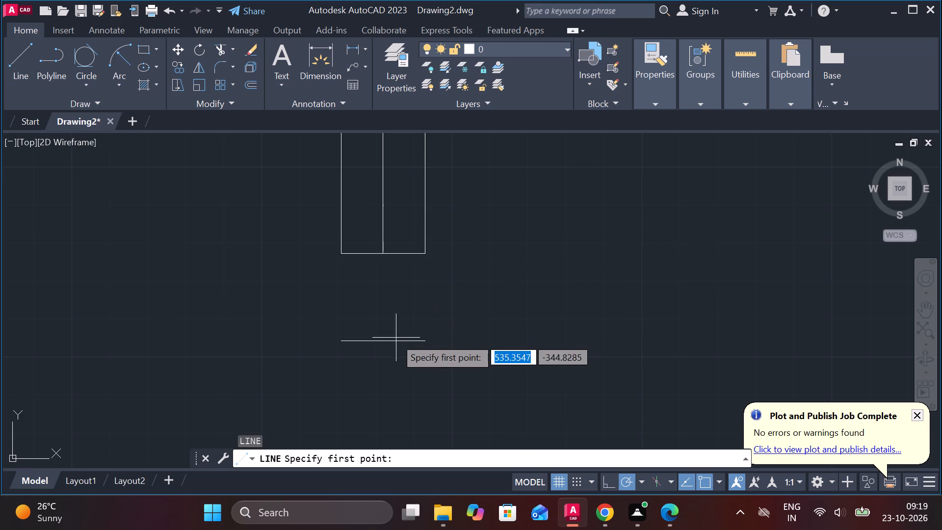
{"action": "left_click", "coordinate": [384, 341]}
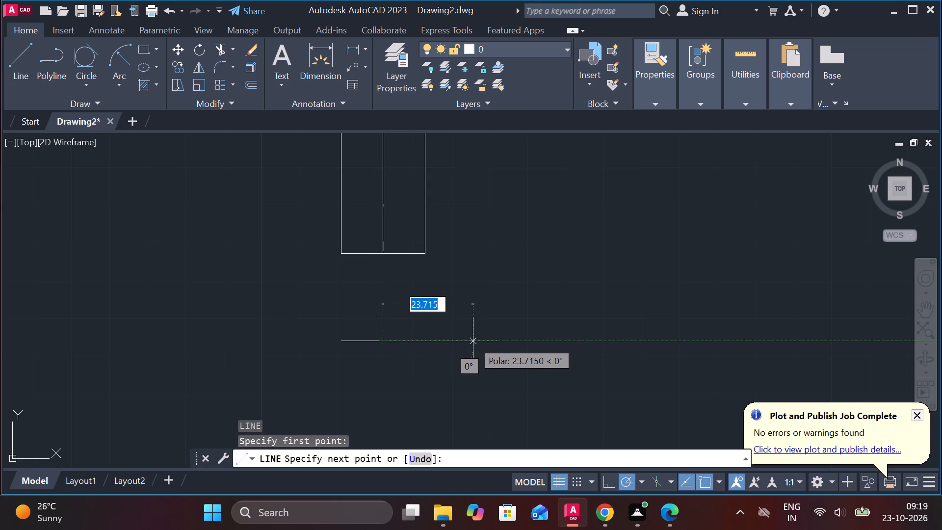
{"action": "key", "text": "9"}
{"action": "key", "text": "Return"}
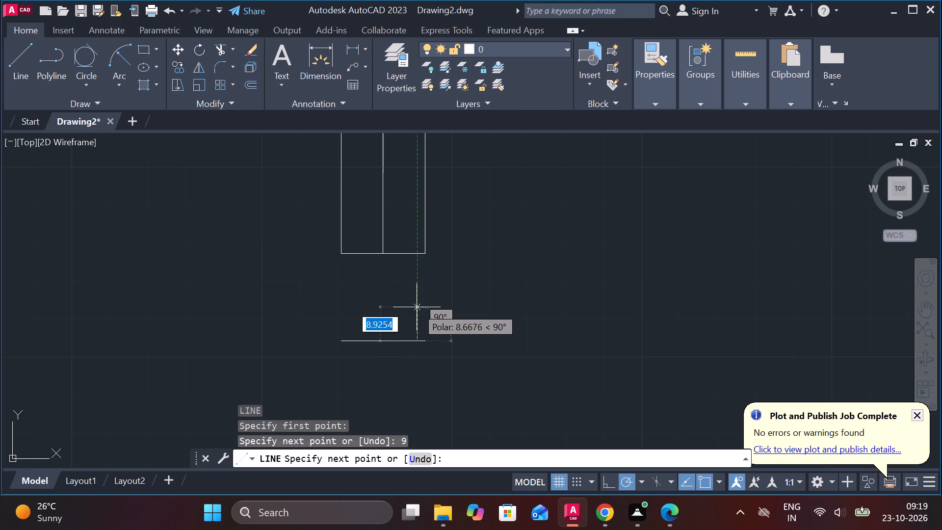
{"action": "key", "text": "8"}
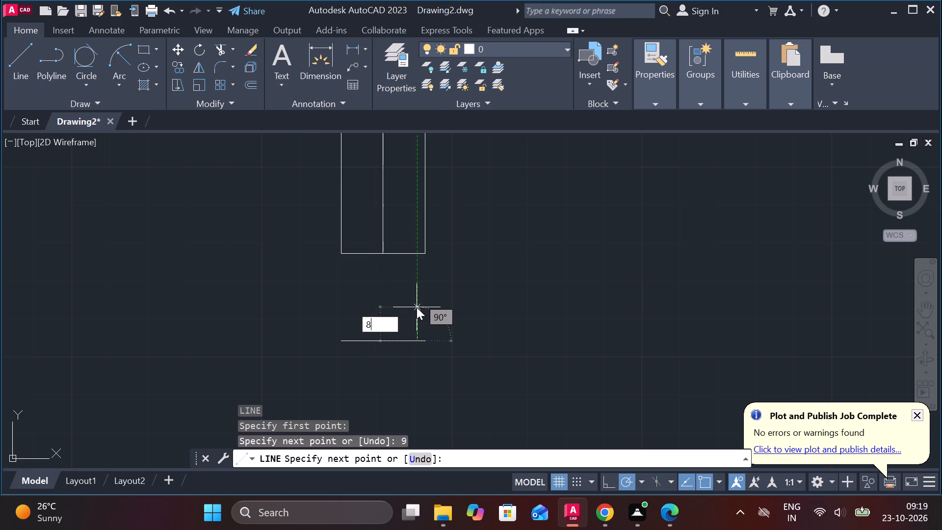
{"action": "key", "text": "Return"}
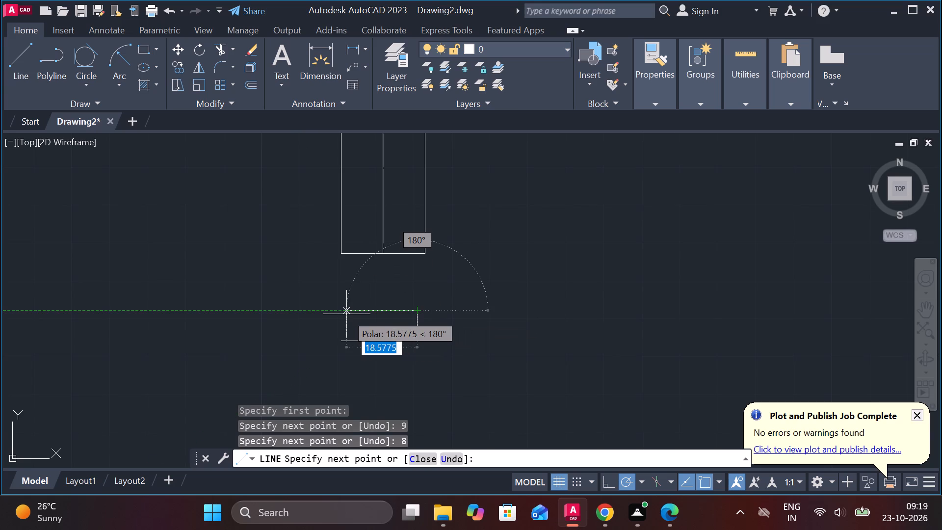
{"action": "type", "text": "18"}
{"action": "key", "text": "Return"}
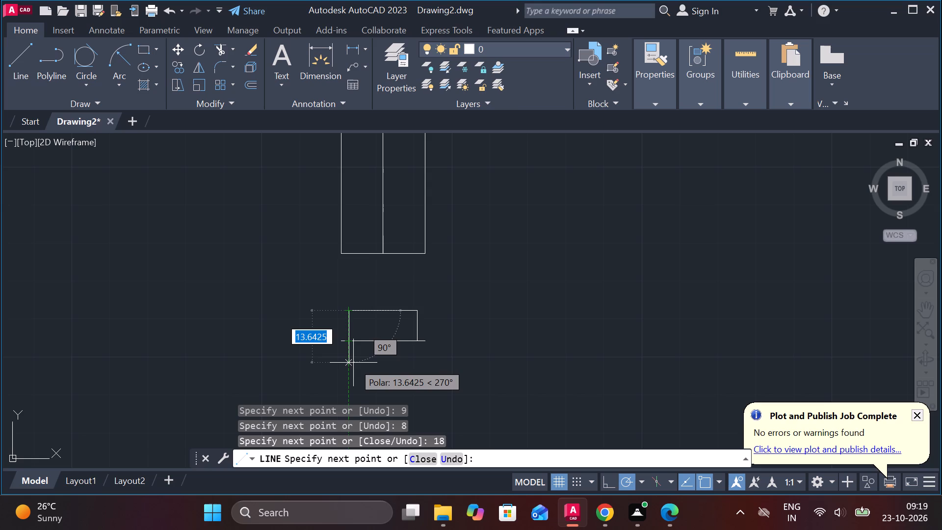
{"action": "key", "text": "8"}
{"action": "key", "text": "Return"}
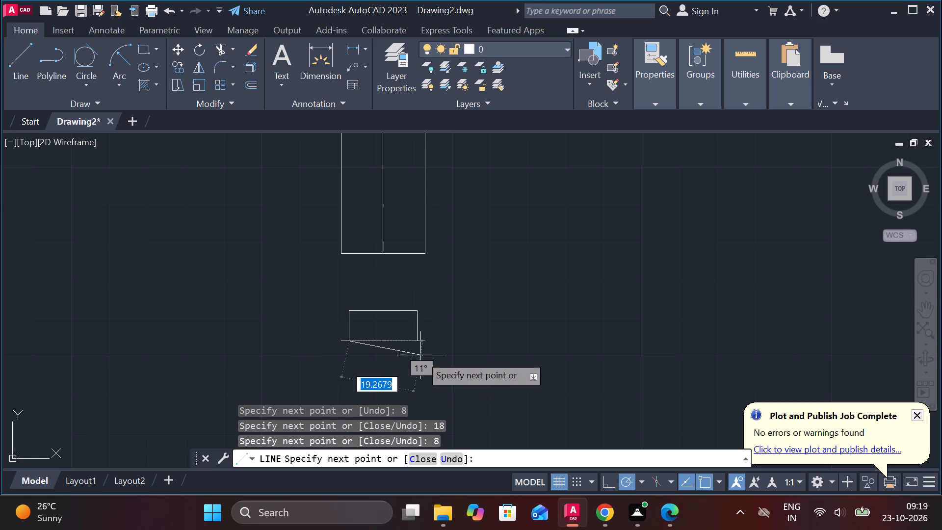
{"action": "key", "text": "Escape"}
Erase the offset horizontal line running under the new 18 by 8 outline.
{"action": "left_click", "coordinate": [424, 342]}
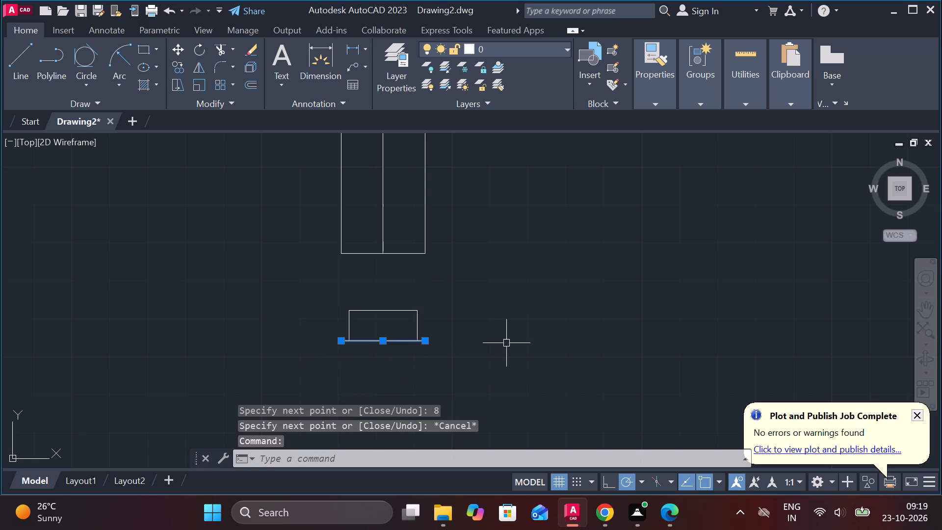
{"action": "key", "text": "3"}
{"action": "key", "text": "Escape"}
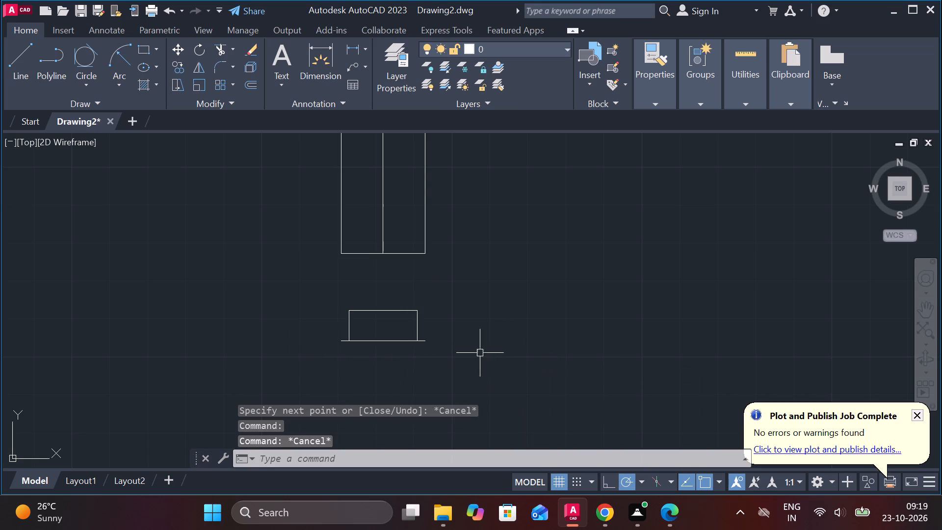
{"action": "scroll", "coordinate": [397, 354], "scroll_direction": "up", "scroll_amount": 3}
{"action": "left_click", "coordinate": [494, 305]}
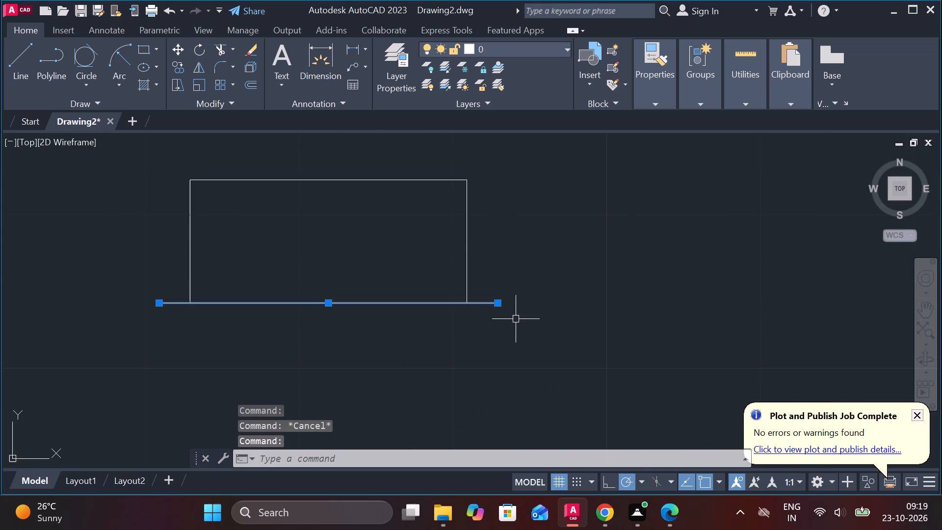
{"action": "type", "text": "E"}
{"action": "key", "text": "space"}
Extend the outline's short bottom line to its left side, closing the 18 by 8 rectangle.
{"action": "scroll", "coordinate": [516, 328], "scroll_direction": "down", "scroll_amount": 2}
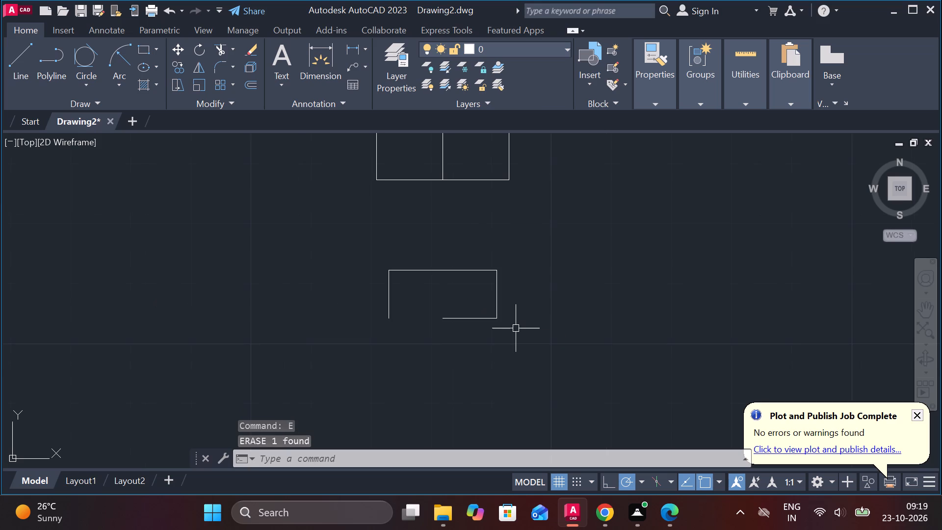
{"action": "type", "text": "EX"}
{"action": "key", "text": "space"}
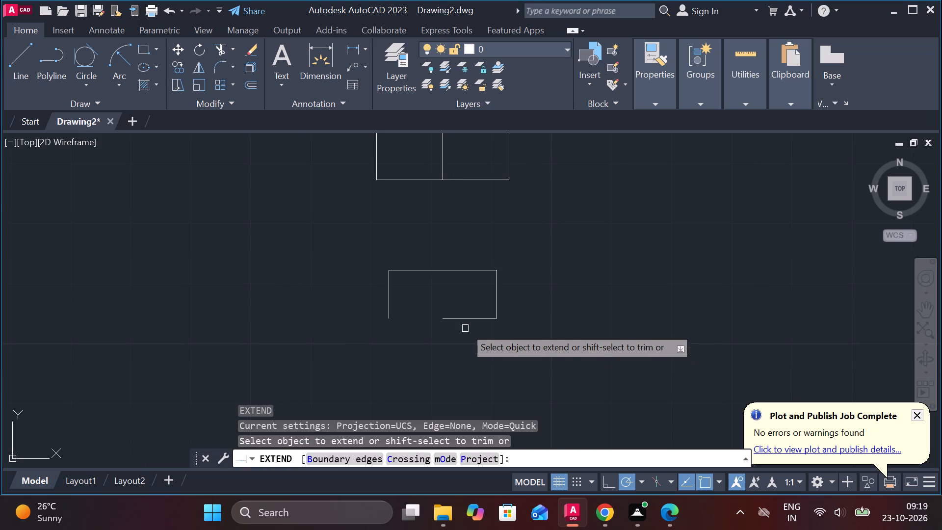
{"action": "left_click", "coordinate": [464, 320]}
{"action": "key", "text": "Escape"}
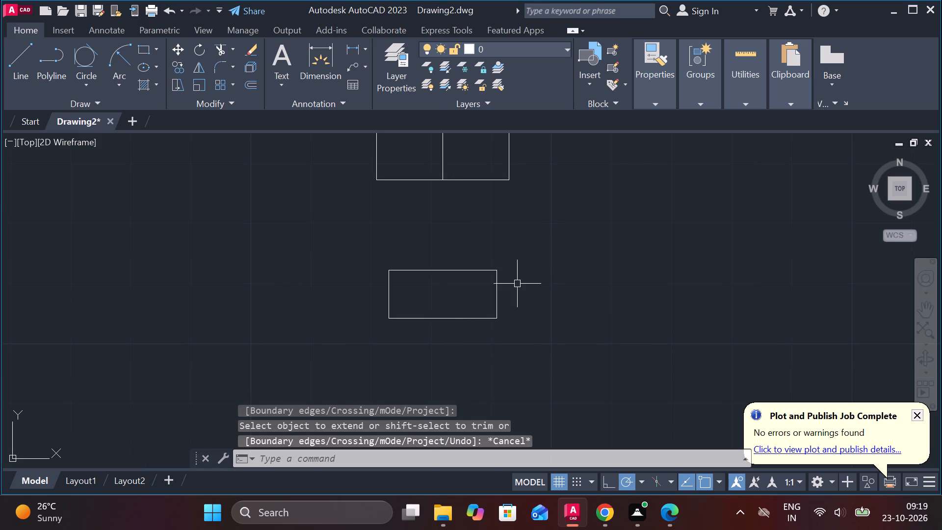
Draw a centred step on the rectangle's top edge, starting 5 right of its midpoint: 5 up, 10 left, 5 down.
{"action": "scroll", "coordinate": [480, 281], "scroll_direction": "up", "scroll_amount": 1}
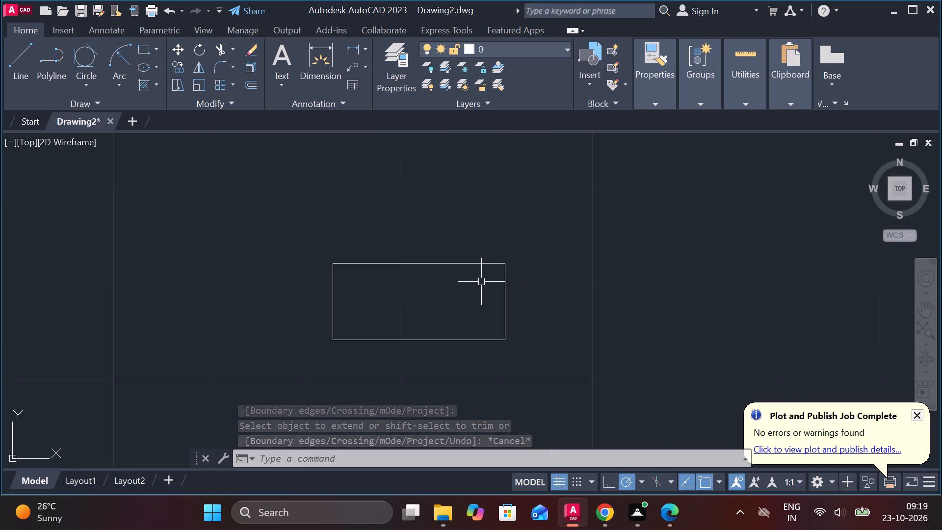
{"action": "scroll", "coordinate": [509, 282], "scroll_direction": "down", "scroll_amount": 1}
{"action": "key", "text": "l"}
{"action": "key", "text": "Return"}
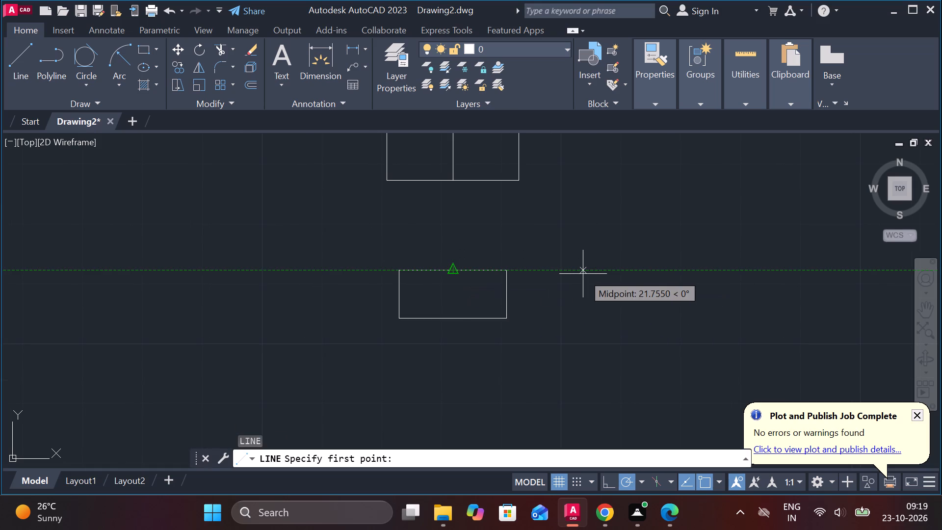
{"action": "key", "text": "5"}
{"action": "key", "text": "Return"}
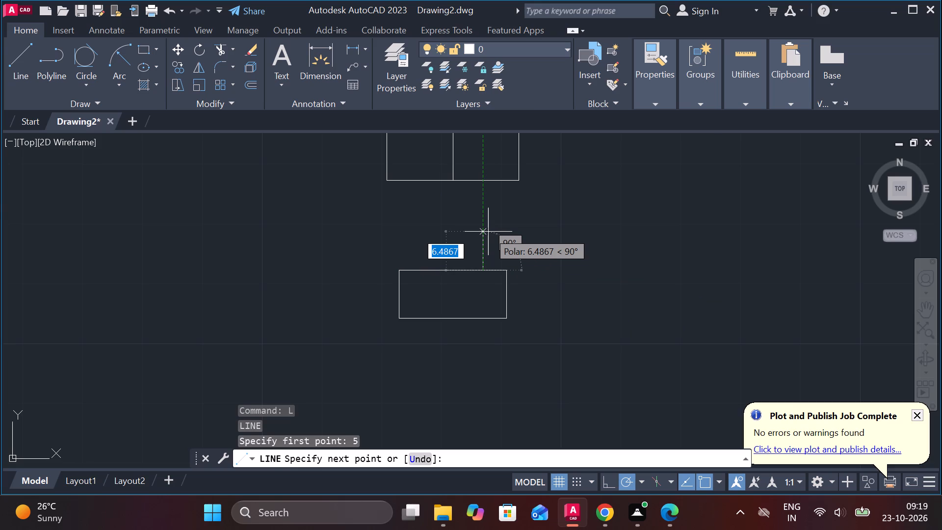
{"action": "key", "text": "5"}
{"action": "key", "text": "Return"}
{"action": "type", "text": "10"}
{"action": "key", "text": "Return"}
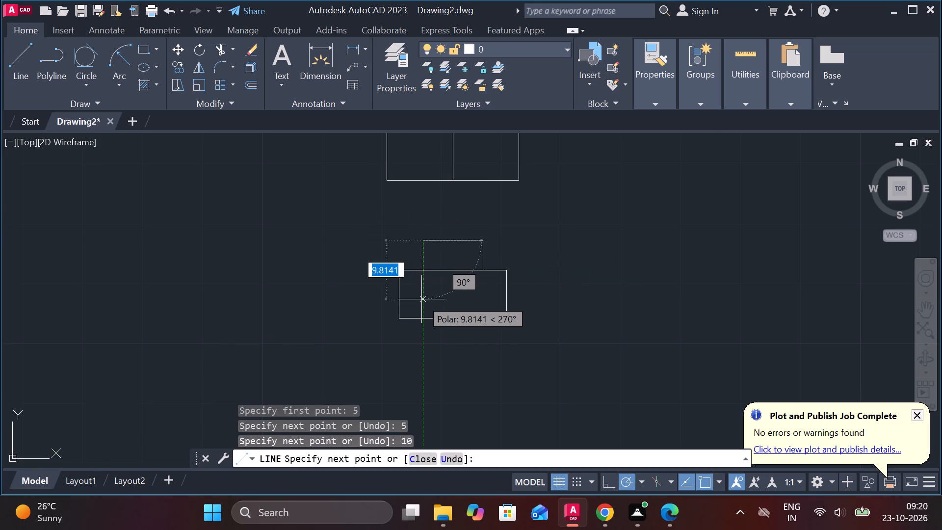
{"action": "type", "text": "5"}
{"action": "key", "text": "space"}
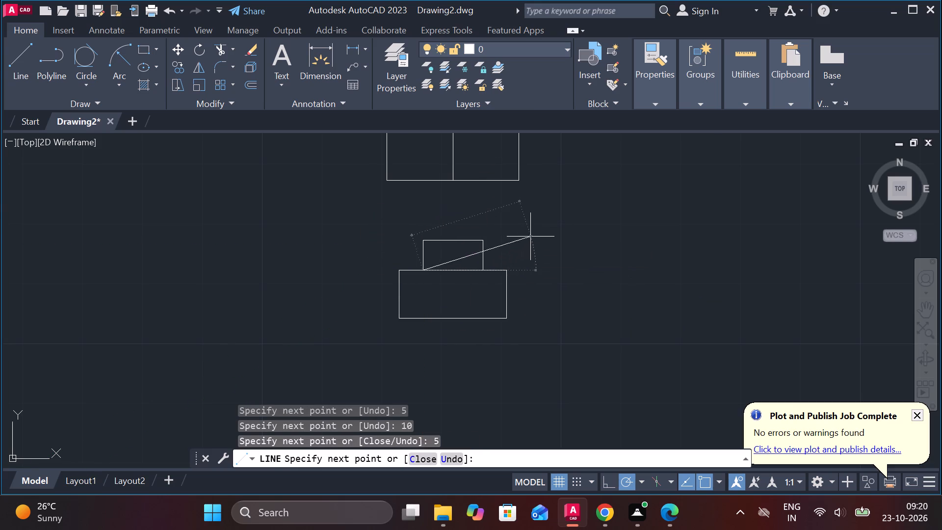
{"action": "key", "text": "Escape"}
Draw a vertical line 9 long downward from the bar's bottom edge, starting 9 right of its midpoint.
{"action": "middle_click_drag", "start_coordinate": [531, 237], "coordinate": [534, 268]}
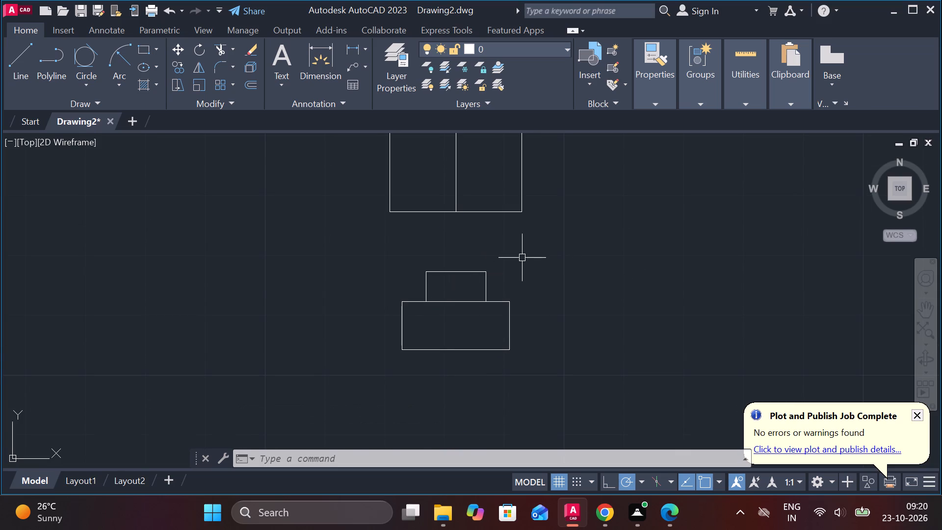
{"action": "key", "text": "l"}
{"action": "key", "text": "Return"}
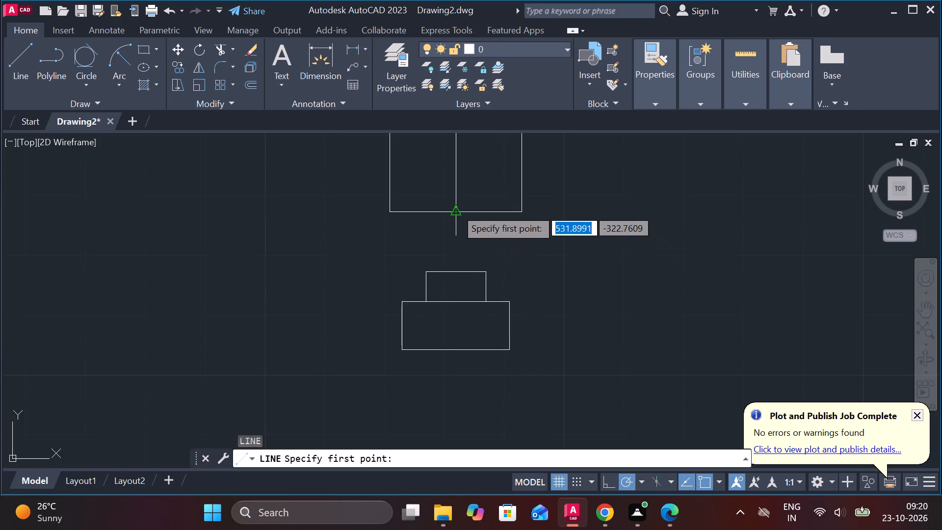
{"action": "key", "text": "9"}
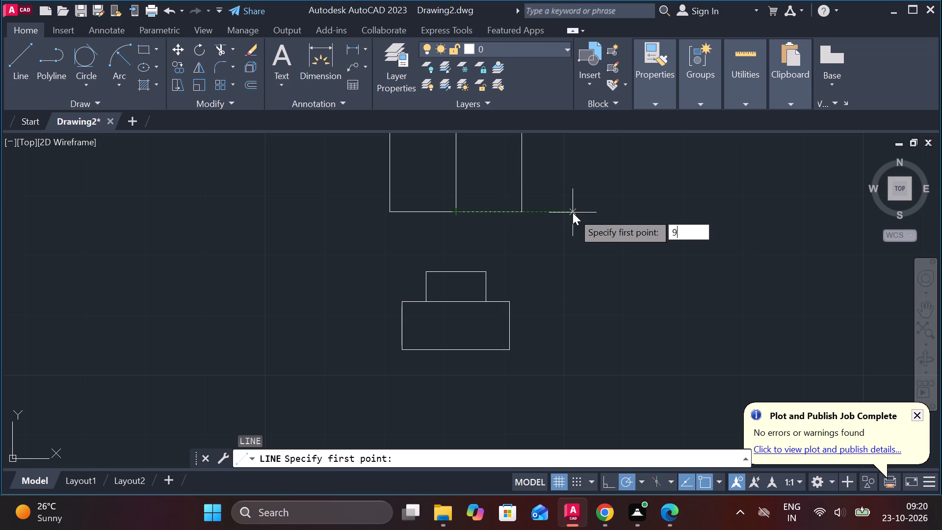
{"action": "key", "text": "Return"}
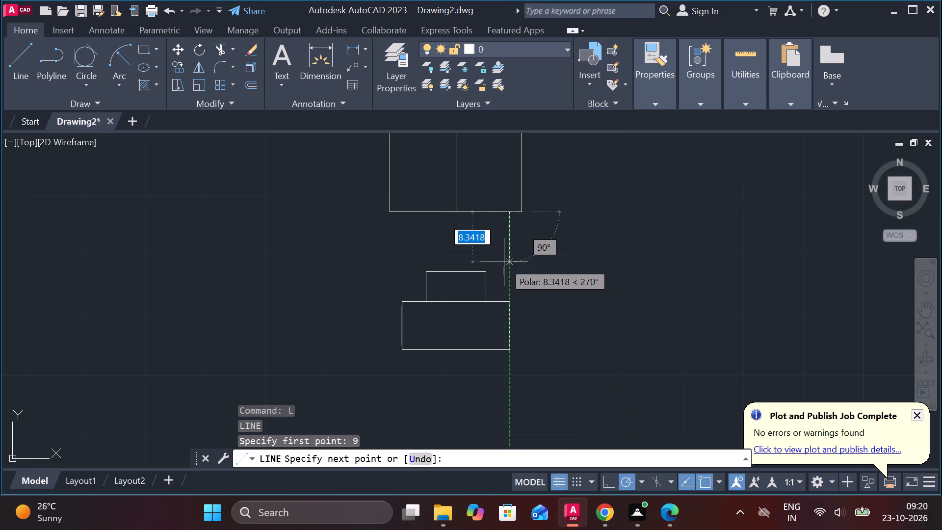
{"action": "key", "text": "9"}
{"action": "key", "text": "Return"}
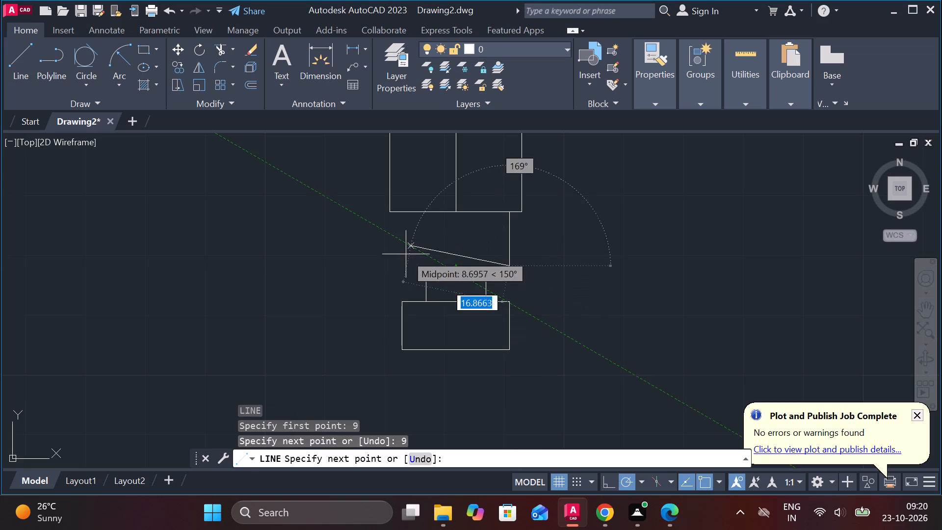
{"action": "key", "text": "Escape"}
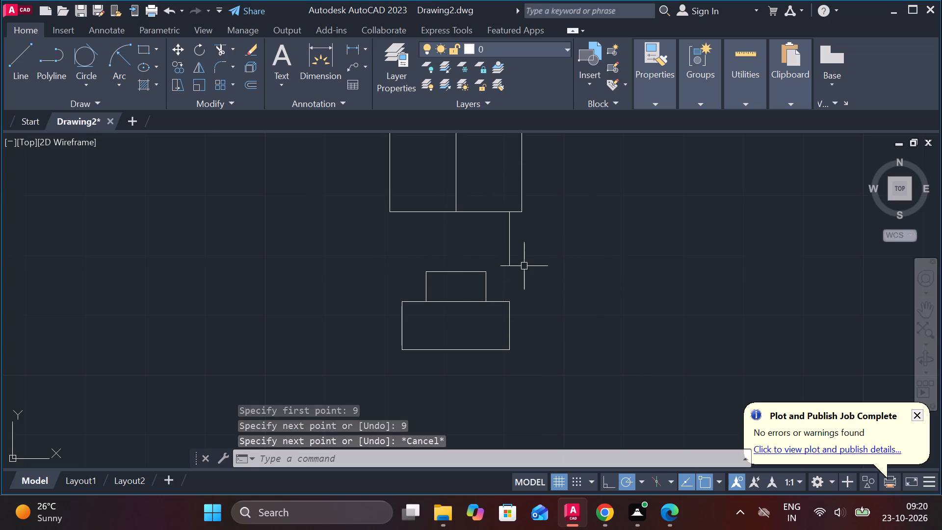
{"action": "left_click", "coordinate": [506, 244]}
{"action": "key", "text": "Escape"}
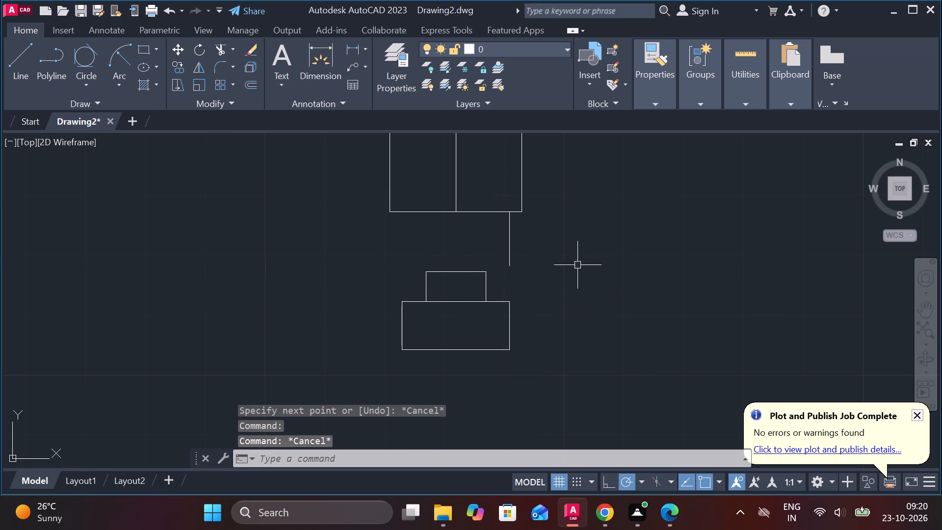
Mirror the short vertical line below the shaft about the shaft's vertical centreline, keeping the original line.
{"action": "left_click", "coordinate": [508, 239]}
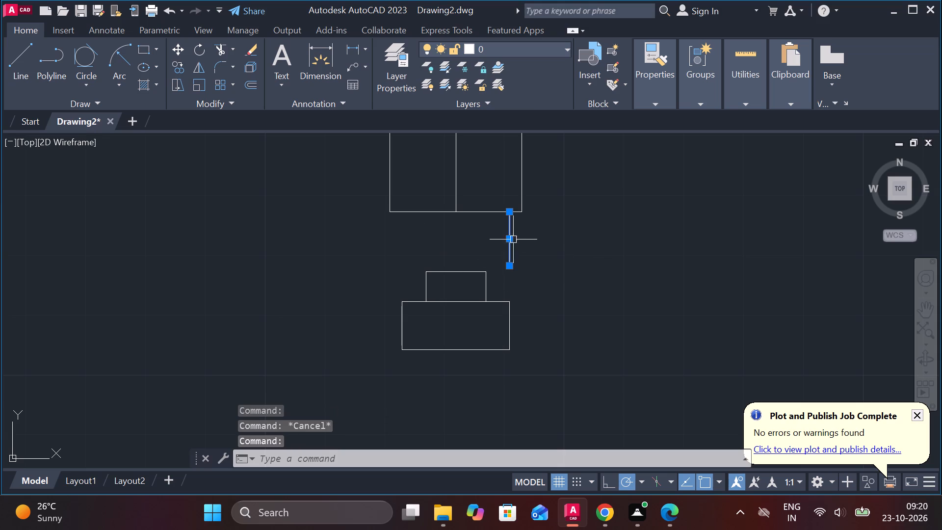
{"action": "type", "text": "MI"}
{"action": "key", "text": "Return"}
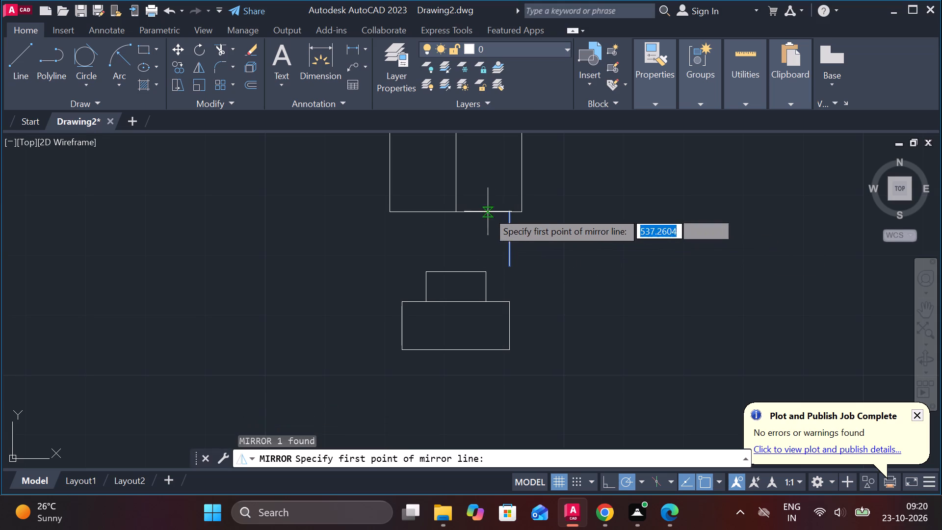
{"action": "left_click", "coordinate": [454, 211]}
{"action": "left_click", "coordinate": [459, 273]}
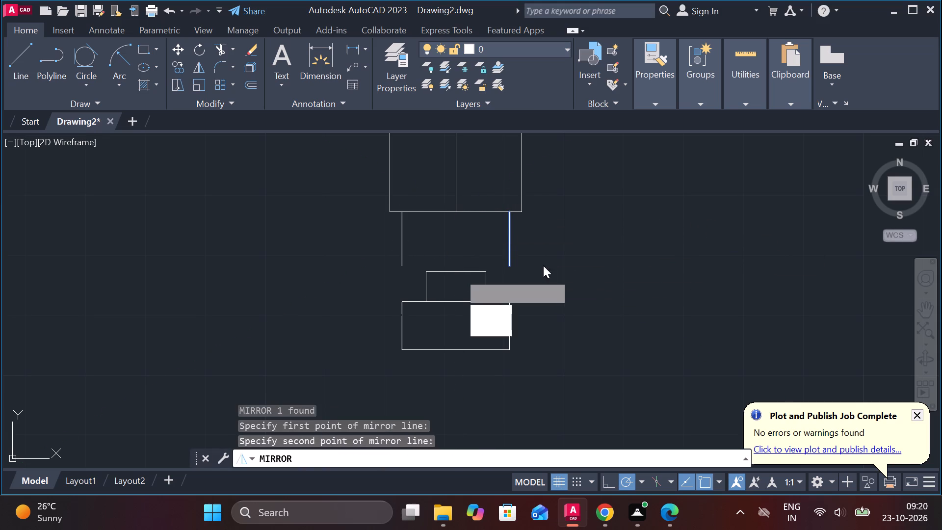
{"action": "left_click_drag", "start_coordinate": [499, 333], "coordinate": [459, 273]}
{"action": "key", "text": "Escape"}
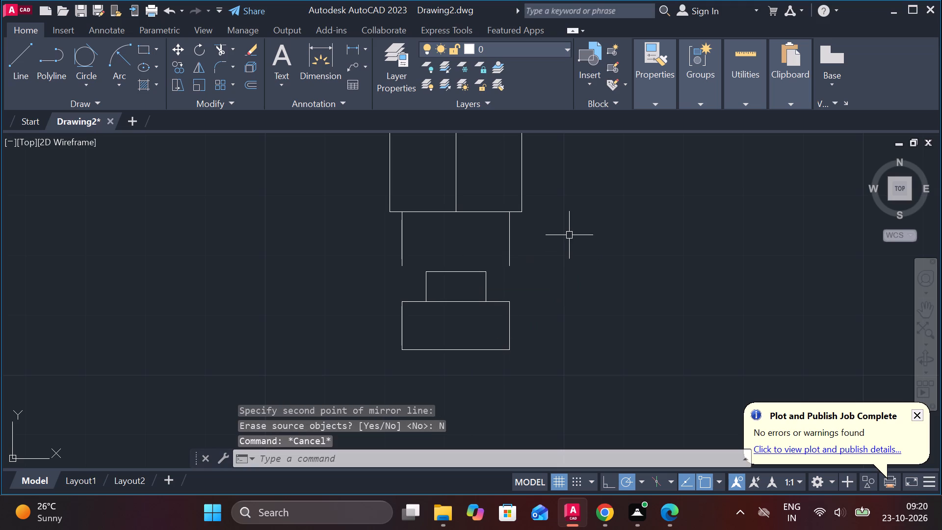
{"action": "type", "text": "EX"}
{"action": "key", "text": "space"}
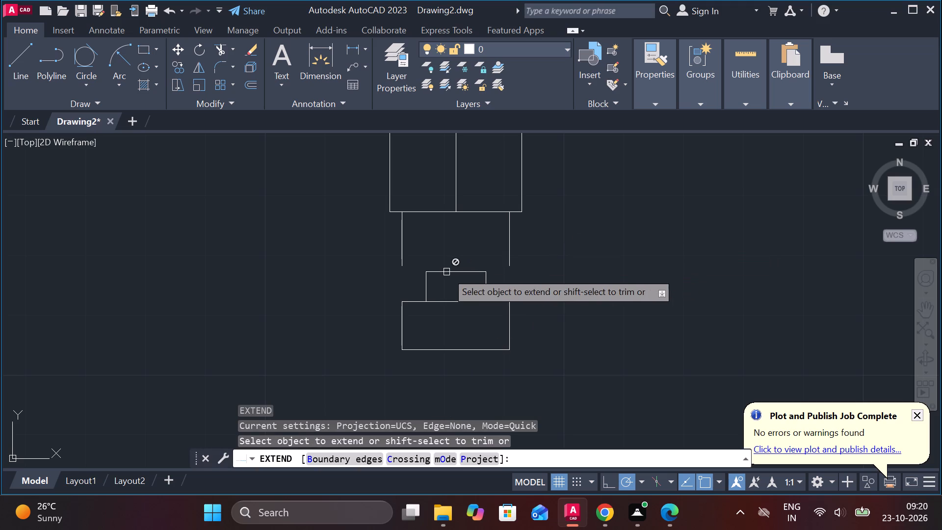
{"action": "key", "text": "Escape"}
Stretch the lower ends of both short vertical lines down past the top edge of the small neck rectangle.
{"action": "left_click", "coordinate": [400, 240]}
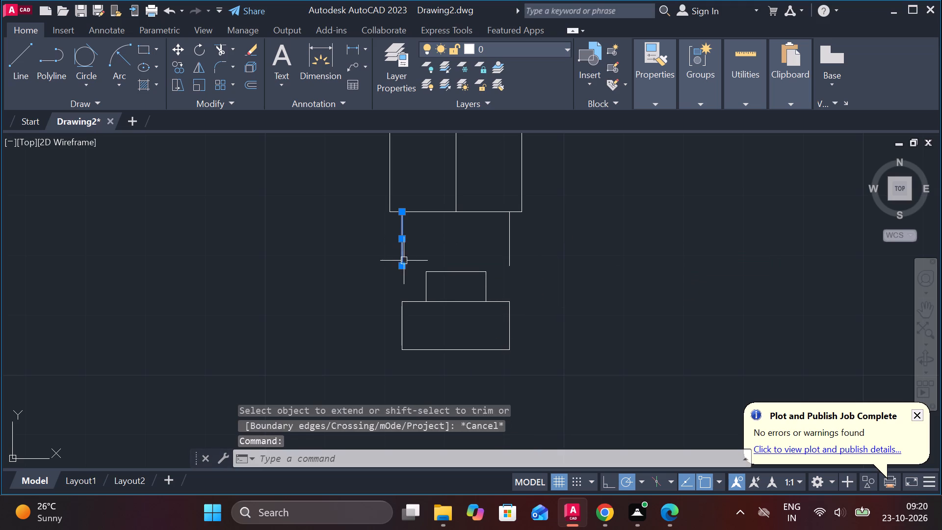
{"action": "left_click", "coordinate": [404, 264]}
{"action": "left_click", "coordinate": [404, 289]}
{"action": "key", "text": "Escape"}
{"action": "left_click", "coordinate": [511, 237]}
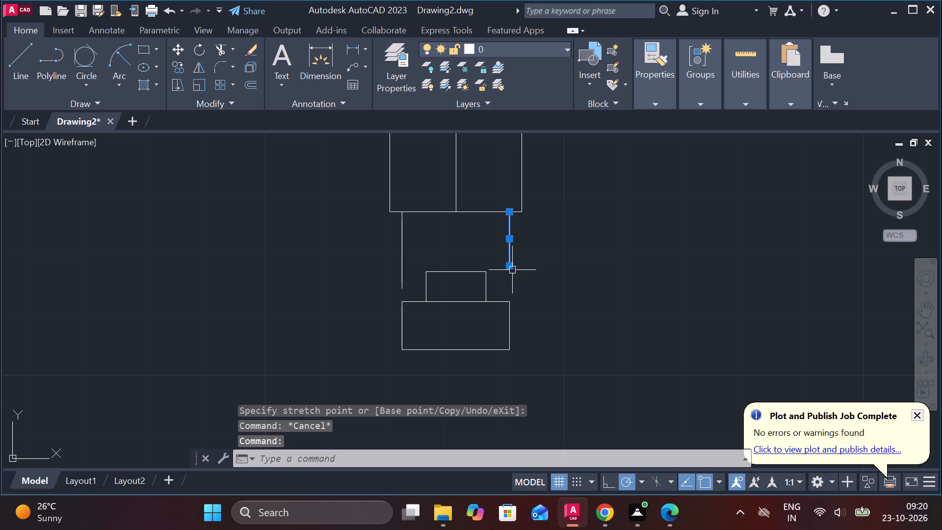
{"action": "left_click", "coordinate": [510, 266]}
{"action": "left_click", "coordinate": [510, 283]}
{"action": "key", "text": "Escape"}
Extend the neck rectangle's top edge both ways to meet the two vertical lines, closing the collar.
{"action": "type", "text": "EX"}
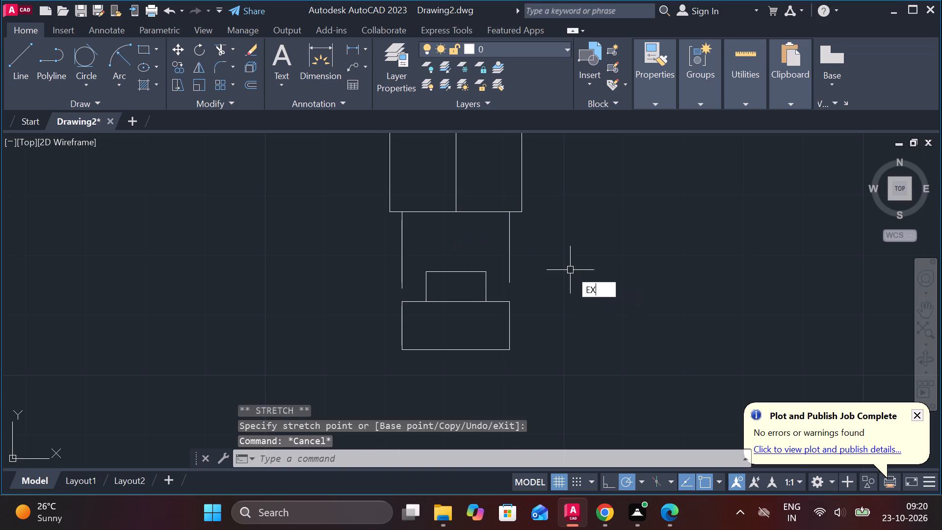
{"action": "key", "text": "space"}
{"action": "left_click", "coordinate": [469, 273]}
{"action": "left_click", "coordinate": [436, 273]}
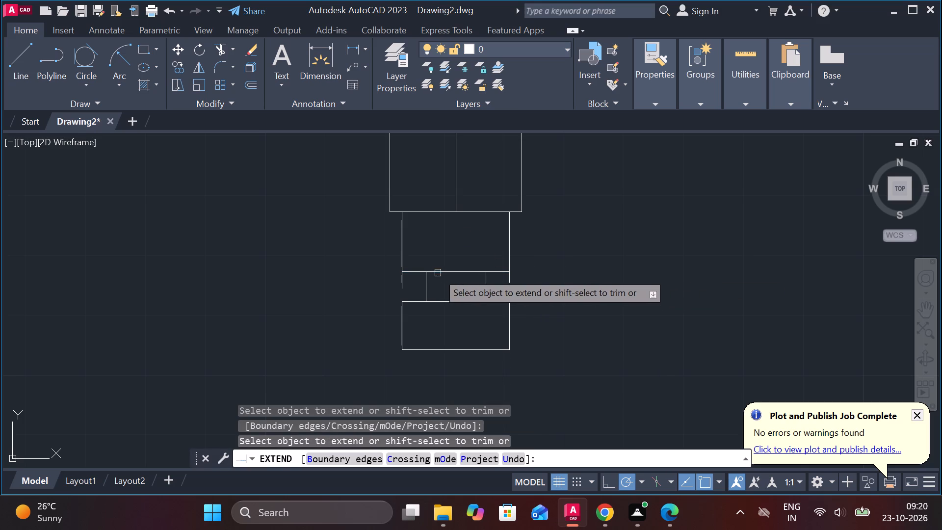
{"action": "key", "text": "Escape"}
Trim the ends of both vertical lines that overhang below the collar's bottom edge.
{"action": "type", "text": "TR"}
{"action": "key", "text": "space"}
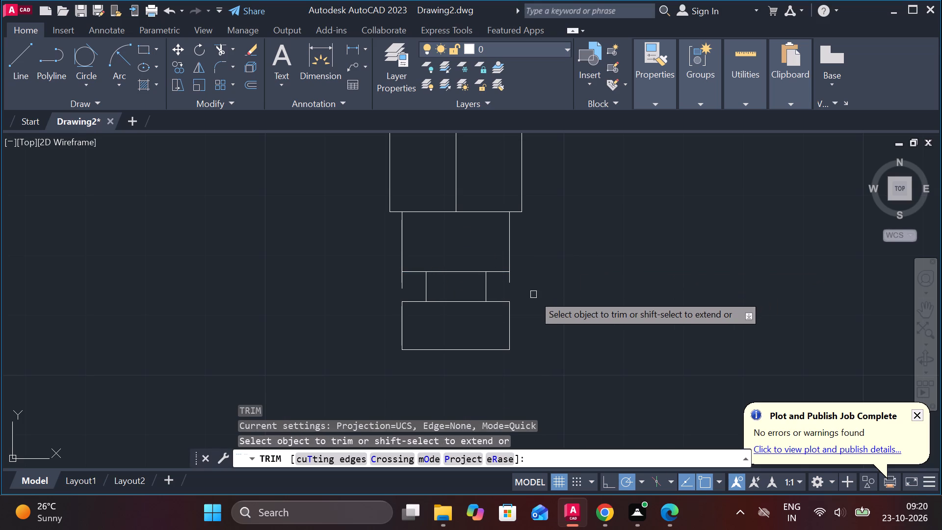
{"action": "left_click", "coordinate": [511, 275]}
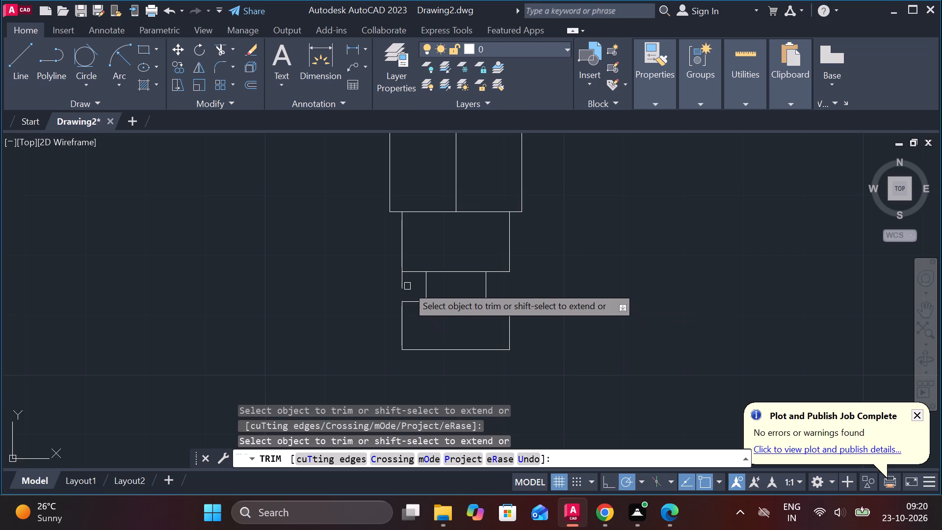
{"action": "left_click", "coordinate": [399, 281]}
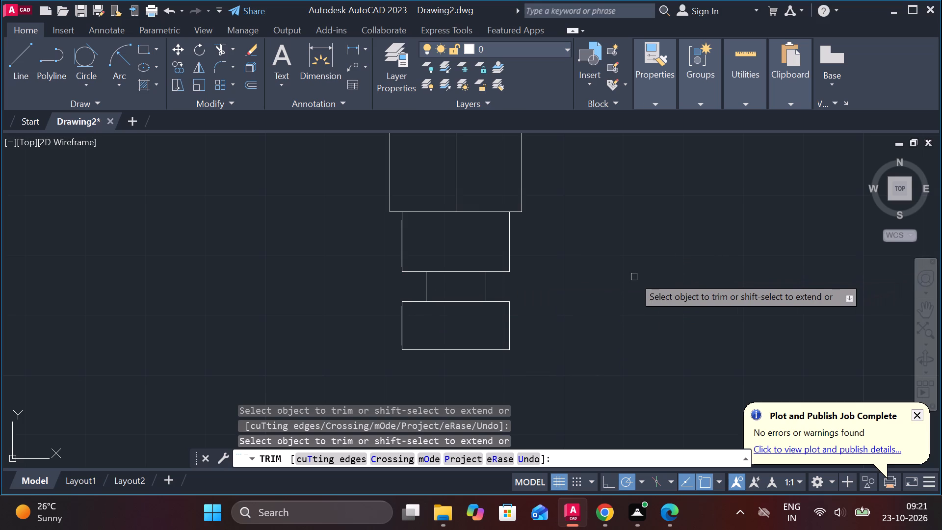
{"action": "scroll", "coordinate": [621, 279], "scroll_direction": "down", "scroll_amount": 1}
{"action": "middle_click_drag", "start_coordinate": [623, 278], "coordinate": [646, 372]}
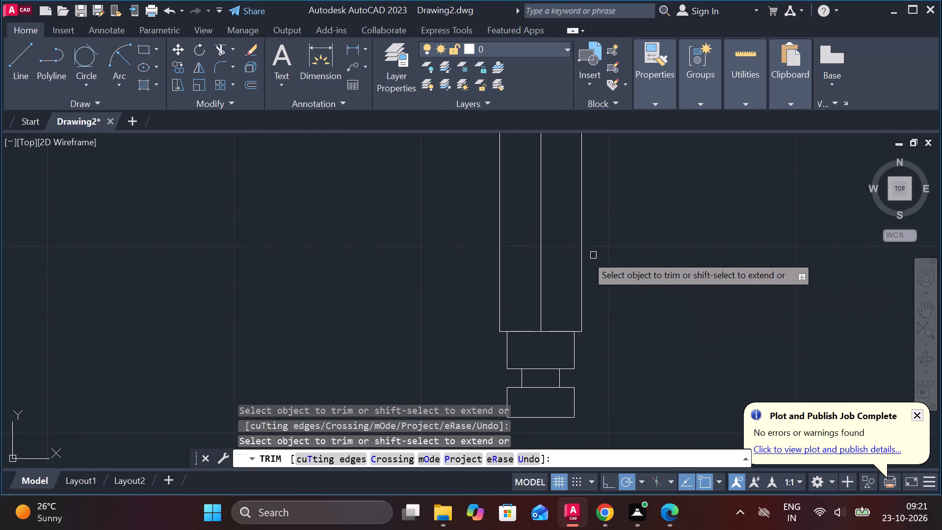
{"action": "key", "text": "Escape"}
Offset the short horizontal line at the base of the large circle 6 units down into the shaft.
{"action": "scroll", "coordinate": [625, 242], "scroll_direction": "down", "scroll_amount": 2}
{"action": "middle_click_drag", "start_coordinate": [625, 236], "coordinate": [617, 354]}
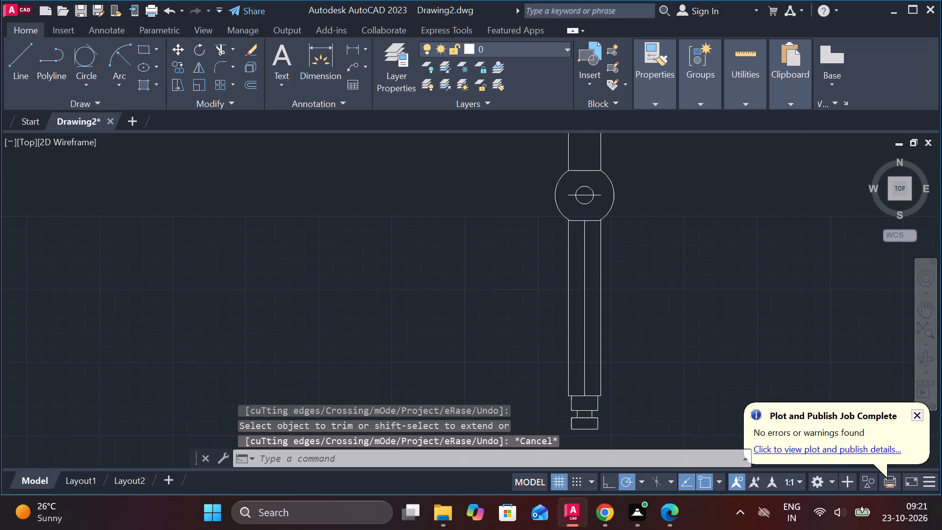
{"action": "scroll", "coordinate": [598, 245], "scroll_direction": "up", "scroll_amount": 1}
{"action": "left_click", "coordinate": [583, 208]}
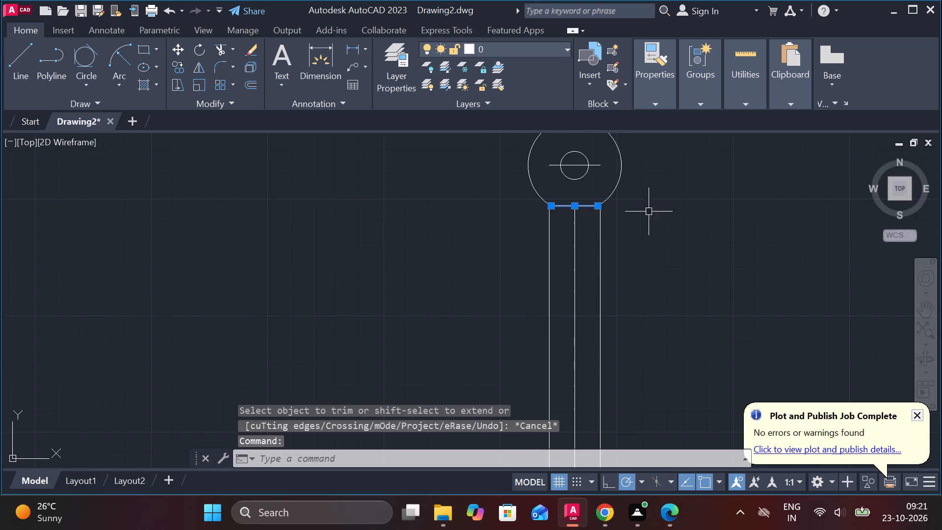
{"action": "key", "text": "o"}
{"action": "key", "text": "Return"}
{"action": "key", "text": "Return"}
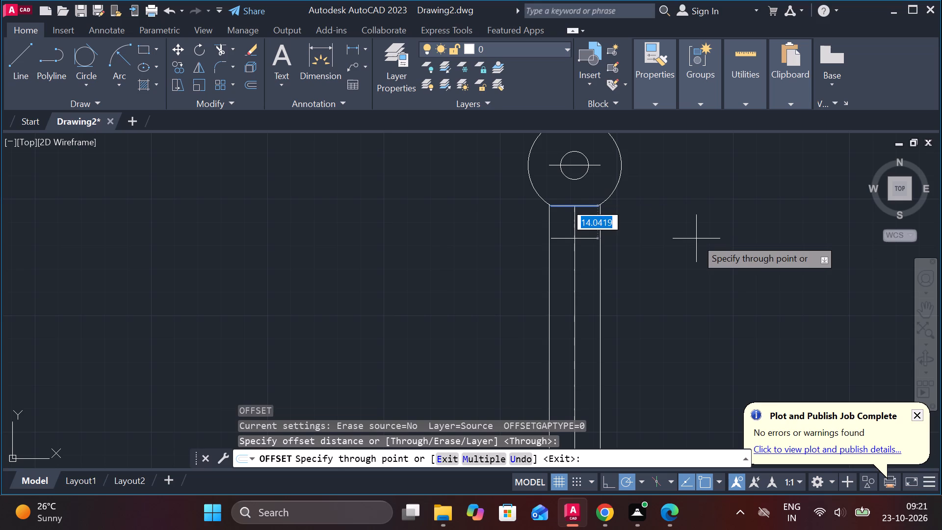
{"action": "key", "text": "6"}
{"action": "key", "text": "Return"}
{"action": "scroll", "coordinate": [673, 225], "scroll_direction": "down", "scroll_amount": 1}
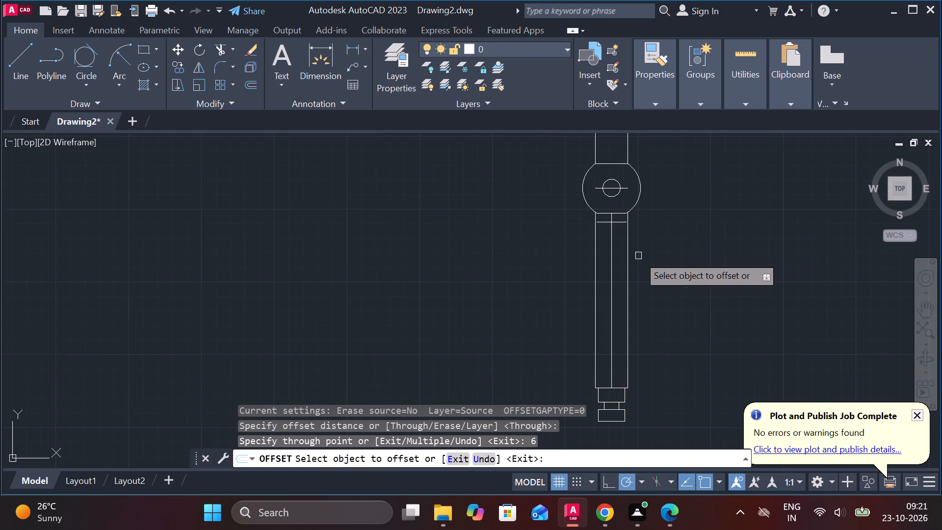
{"action": "scroll", "coordinate": [638, 256], "scroll_direction": "up", "scroll_amount": 3}
{"action": "middle_click_drag", "start_coordinate": [646, 228], "coordinate": [673, 303]}
{"action": "key", "text": "Escape"}
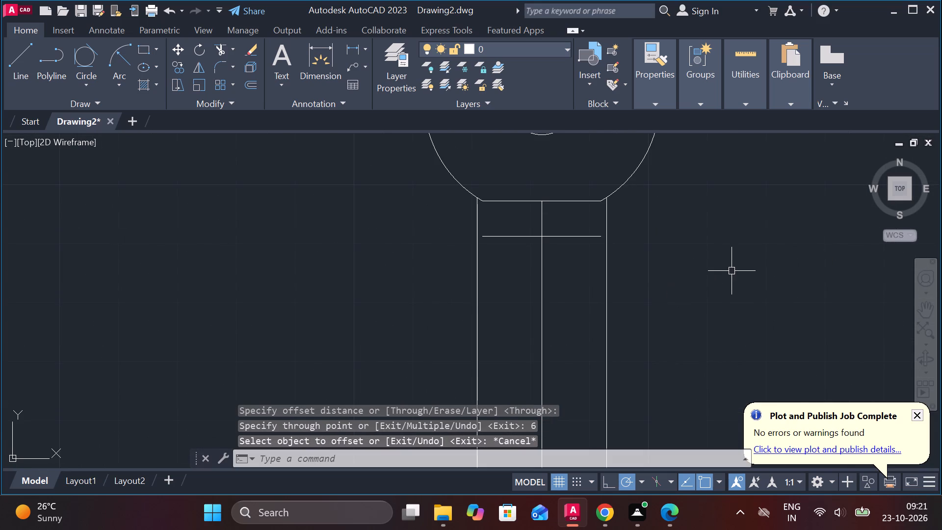
Extend both ends of the offset horizontal line to the shaft's side edges.
{"action": "type", "text": "EX"}
{"action": "key", "text": "space"}
{"action": "left_click", "coordinate": [589, 236]}
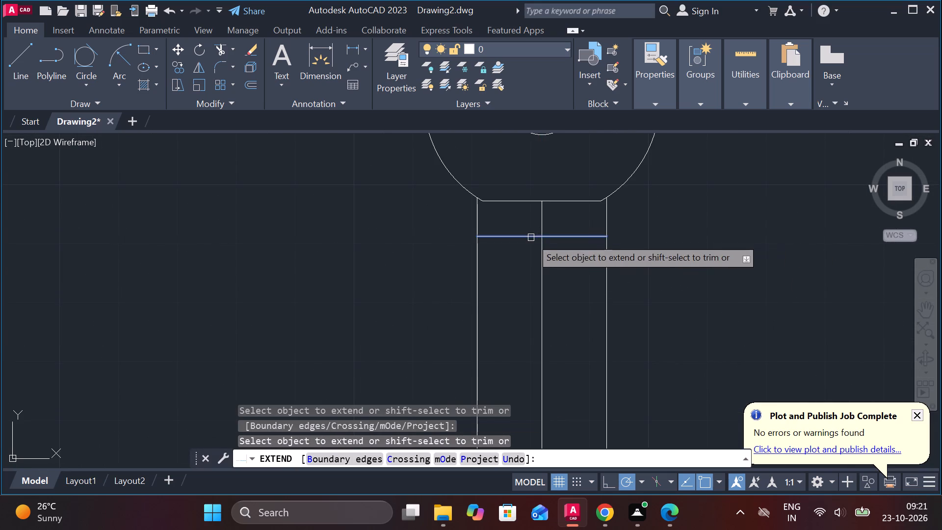
{"action": "left_click", "coordinate": [531, 238]}
{"action": "key", "text": "Escape"}
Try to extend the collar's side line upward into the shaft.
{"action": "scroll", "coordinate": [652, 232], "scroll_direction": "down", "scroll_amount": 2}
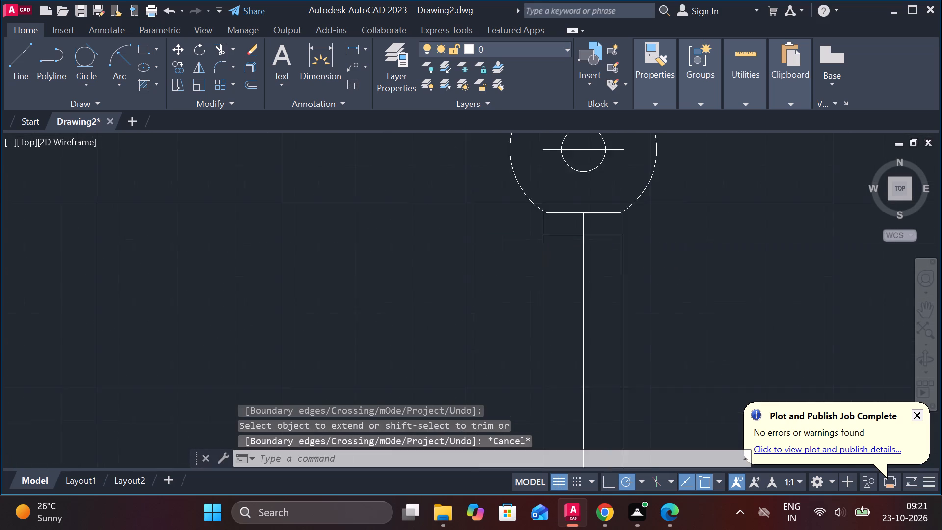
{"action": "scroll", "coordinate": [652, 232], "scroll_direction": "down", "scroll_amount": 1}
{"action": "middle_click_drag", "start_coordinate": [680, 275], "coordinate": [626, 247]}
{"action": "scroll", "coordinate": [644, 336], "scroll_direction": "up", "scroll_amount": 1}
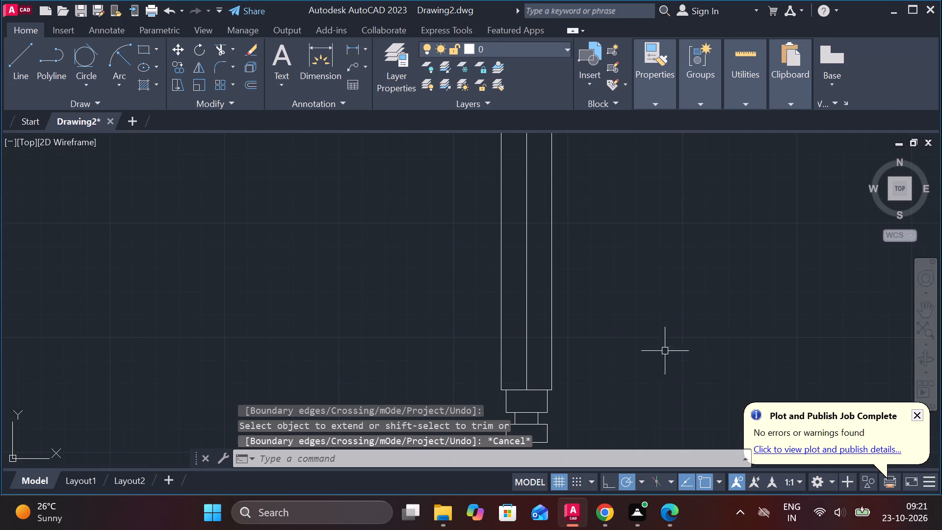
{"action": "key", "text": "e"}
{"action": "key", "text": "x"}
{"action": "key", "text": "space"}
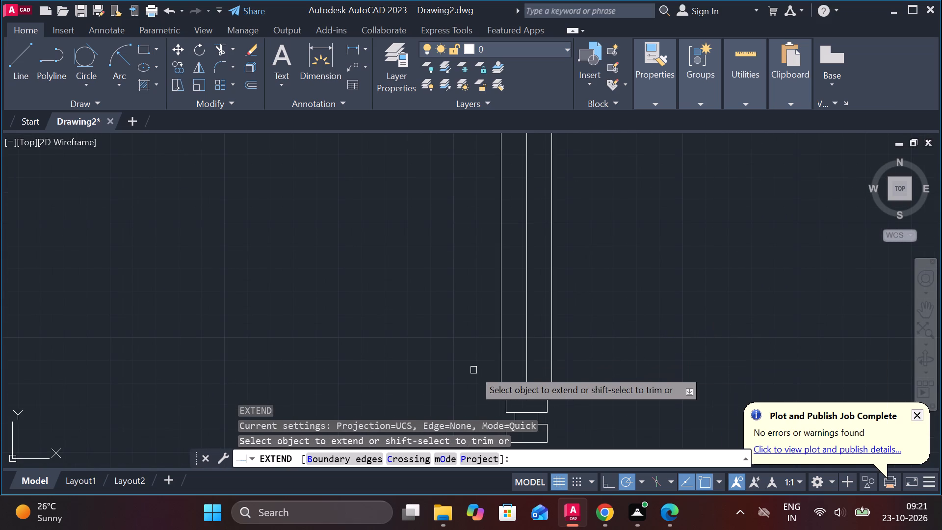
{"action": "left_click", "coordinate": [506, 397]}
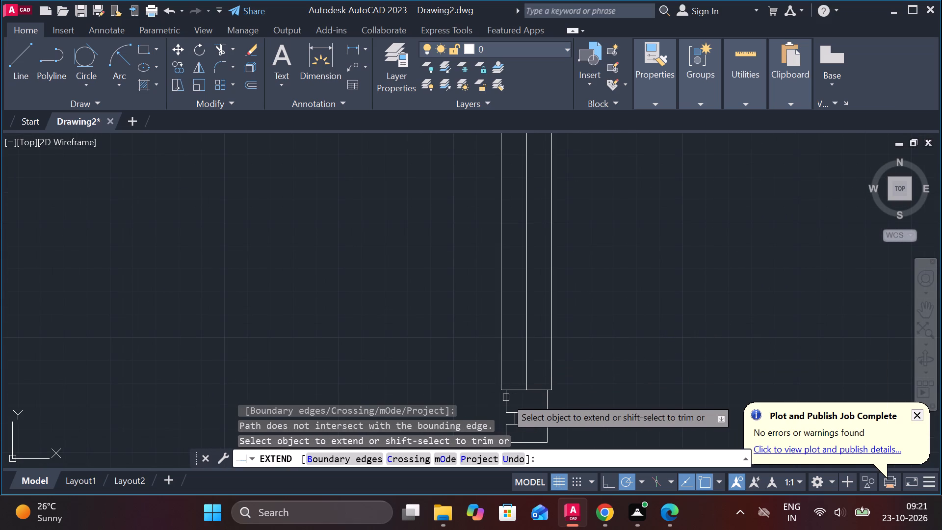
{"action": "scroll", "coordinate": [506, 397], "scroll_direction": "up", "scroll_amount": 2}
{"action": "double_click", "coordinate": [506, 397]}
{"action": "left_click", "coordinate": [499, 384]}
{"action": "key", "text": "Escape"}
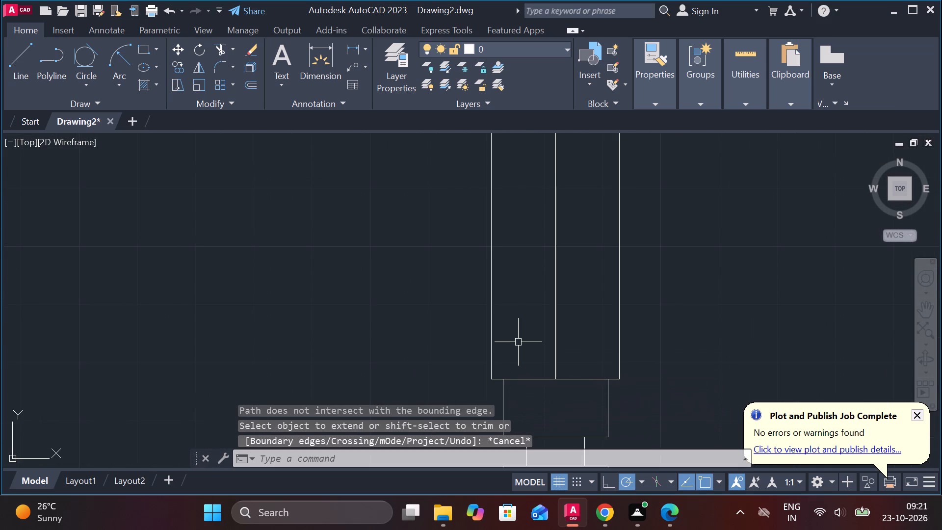
Draw two short vertical lines upward into the shaft from the collar's two top corners.
{"action": "key", "text": "l"}
{"action": "key", "text": "Return"}
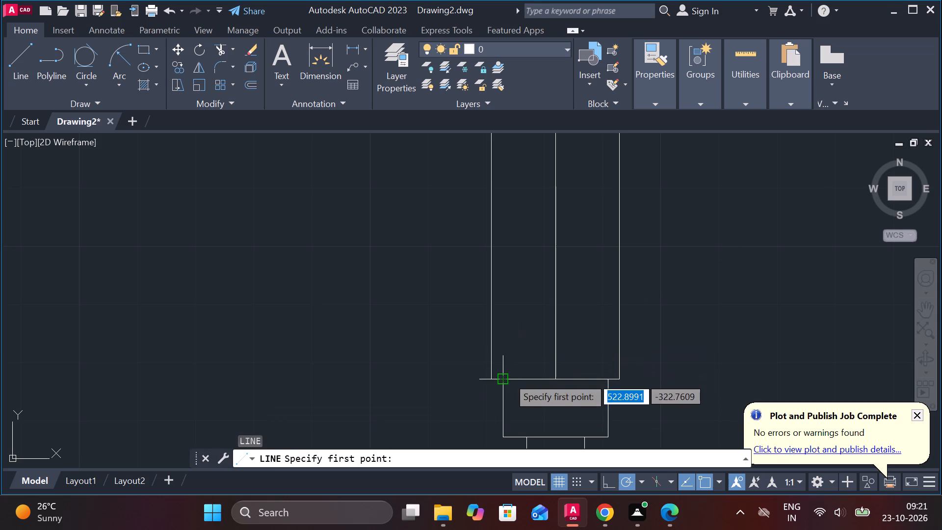
{"action": "left_click", "coordinate": [508, 377]}
{"action": "left_click", "coordinate": [505, 360]}
{"action": "key", "text": "Escape"}
{"action": "key", "text": "space"}
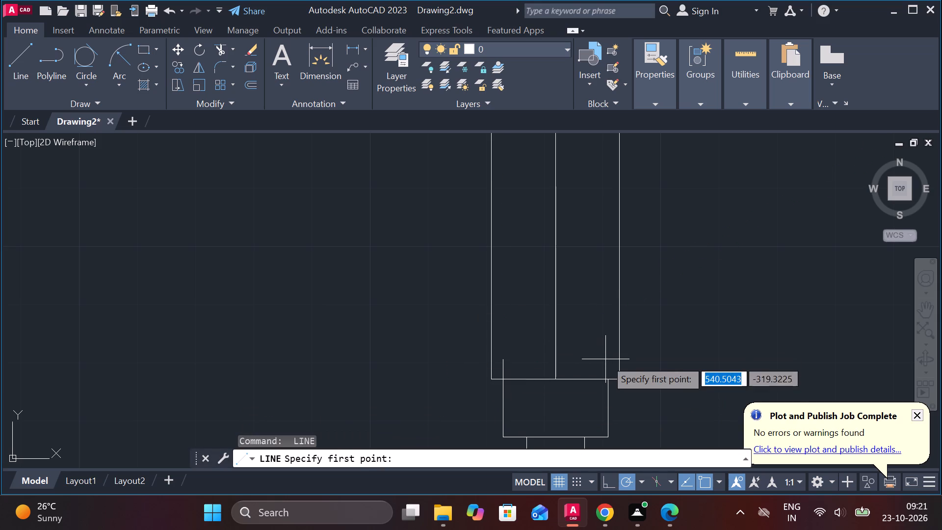
{"action": "left_click", "coordinate": [611, 379]}
{"action": "left_click", "coordinate": [607, 362]}
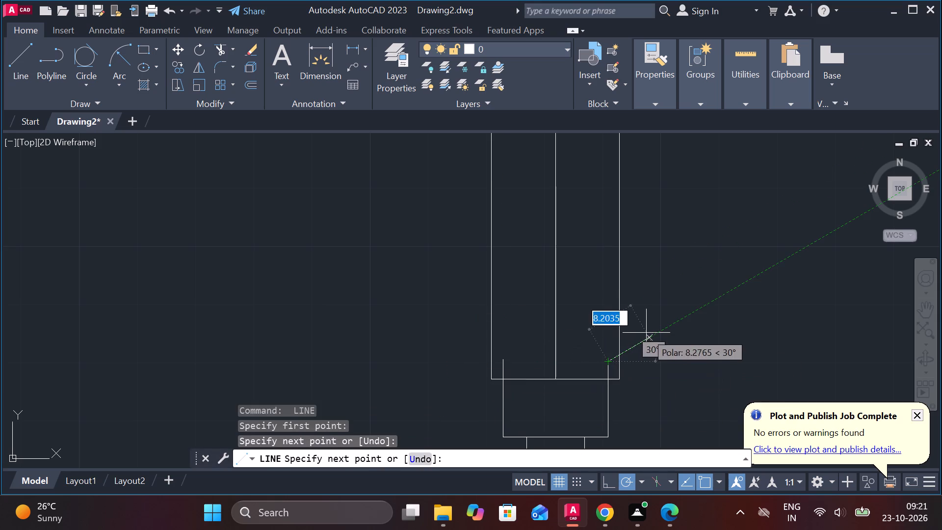
{"action": "key", "text": "Escape"}
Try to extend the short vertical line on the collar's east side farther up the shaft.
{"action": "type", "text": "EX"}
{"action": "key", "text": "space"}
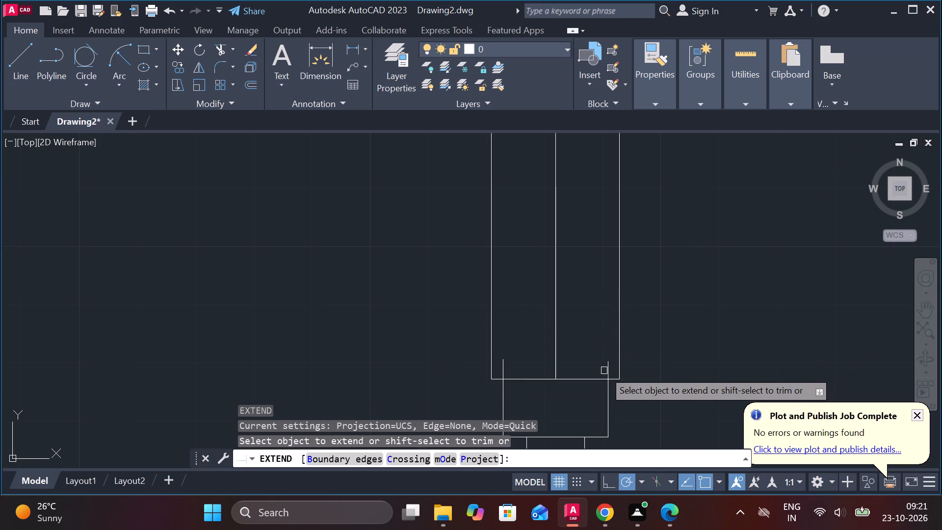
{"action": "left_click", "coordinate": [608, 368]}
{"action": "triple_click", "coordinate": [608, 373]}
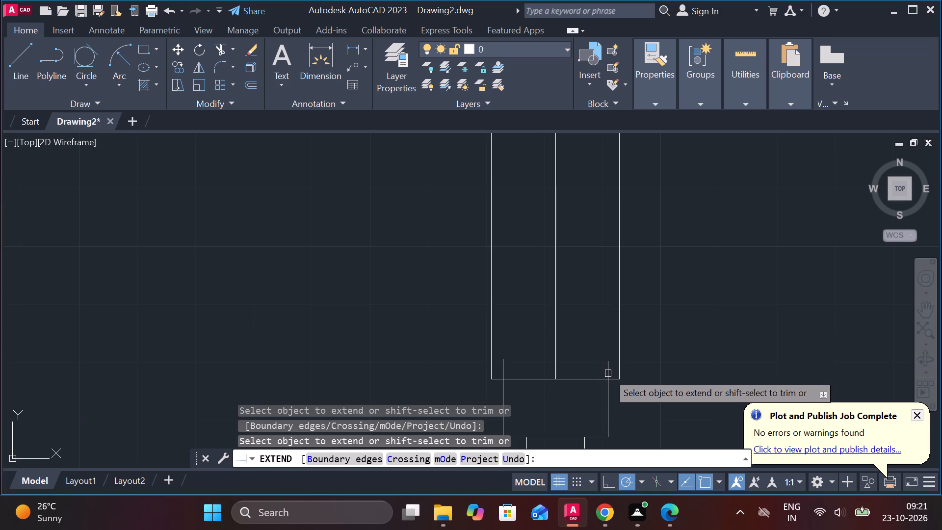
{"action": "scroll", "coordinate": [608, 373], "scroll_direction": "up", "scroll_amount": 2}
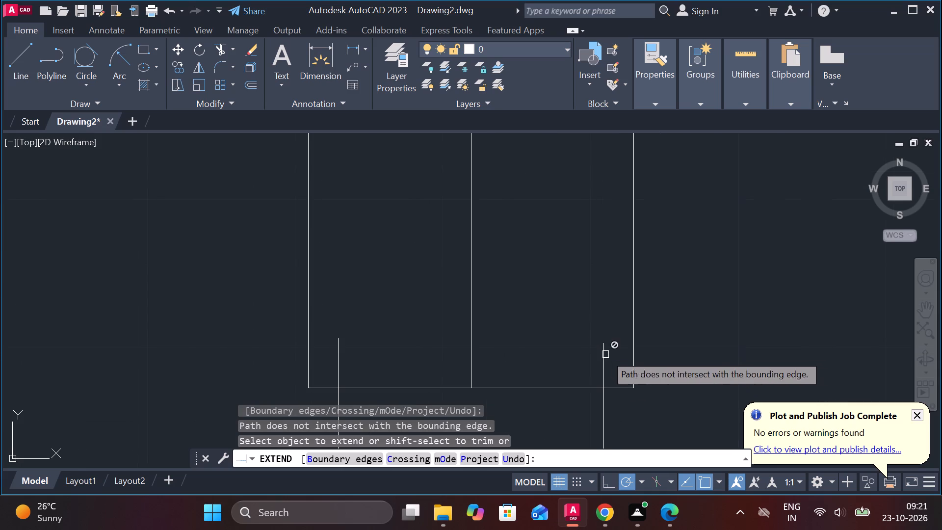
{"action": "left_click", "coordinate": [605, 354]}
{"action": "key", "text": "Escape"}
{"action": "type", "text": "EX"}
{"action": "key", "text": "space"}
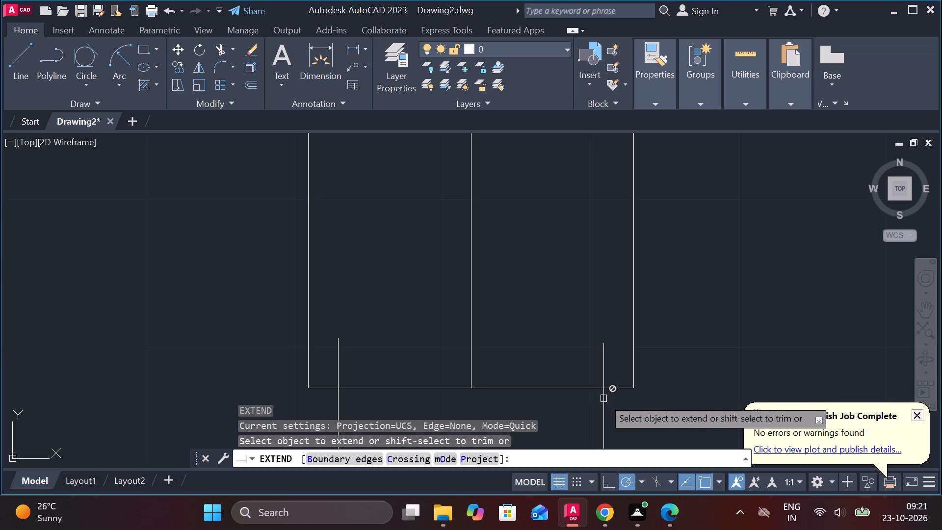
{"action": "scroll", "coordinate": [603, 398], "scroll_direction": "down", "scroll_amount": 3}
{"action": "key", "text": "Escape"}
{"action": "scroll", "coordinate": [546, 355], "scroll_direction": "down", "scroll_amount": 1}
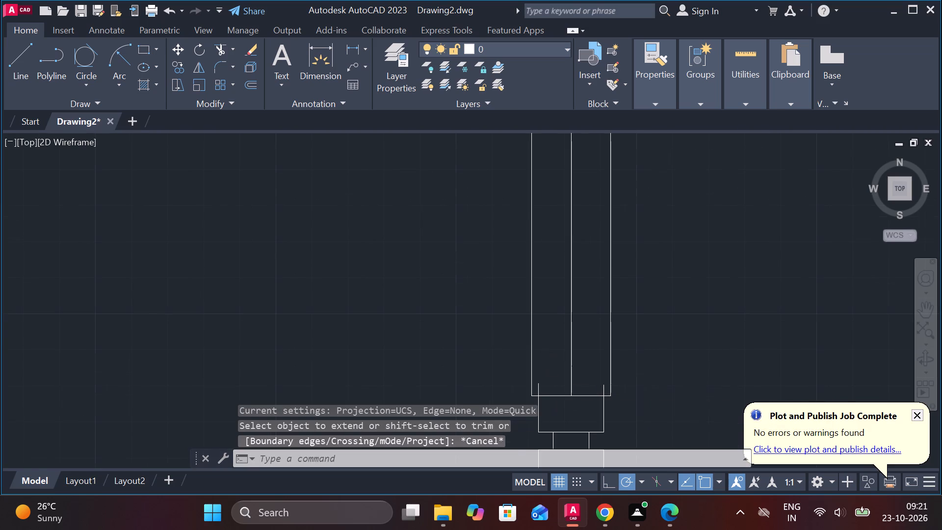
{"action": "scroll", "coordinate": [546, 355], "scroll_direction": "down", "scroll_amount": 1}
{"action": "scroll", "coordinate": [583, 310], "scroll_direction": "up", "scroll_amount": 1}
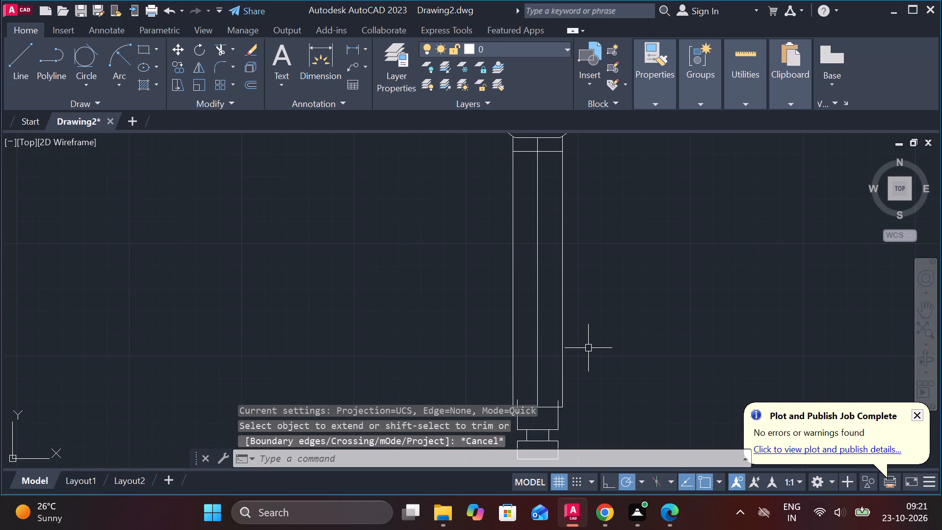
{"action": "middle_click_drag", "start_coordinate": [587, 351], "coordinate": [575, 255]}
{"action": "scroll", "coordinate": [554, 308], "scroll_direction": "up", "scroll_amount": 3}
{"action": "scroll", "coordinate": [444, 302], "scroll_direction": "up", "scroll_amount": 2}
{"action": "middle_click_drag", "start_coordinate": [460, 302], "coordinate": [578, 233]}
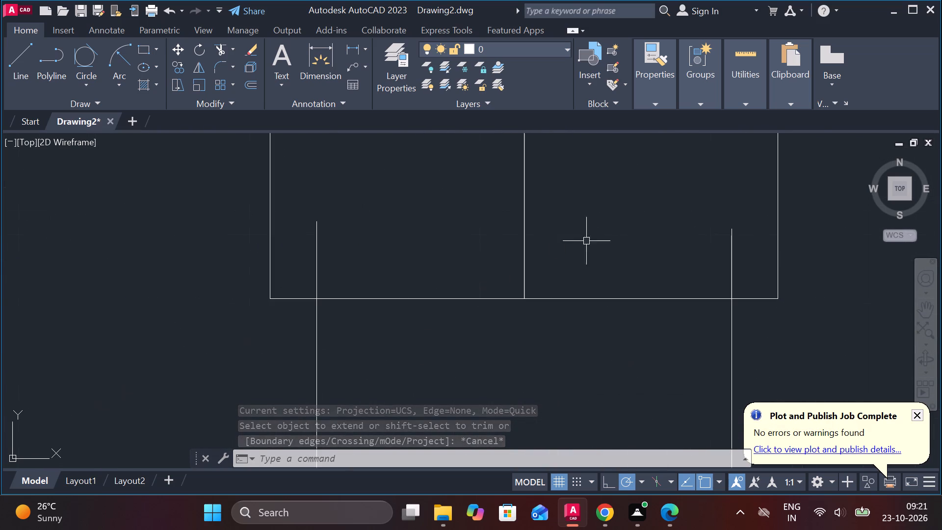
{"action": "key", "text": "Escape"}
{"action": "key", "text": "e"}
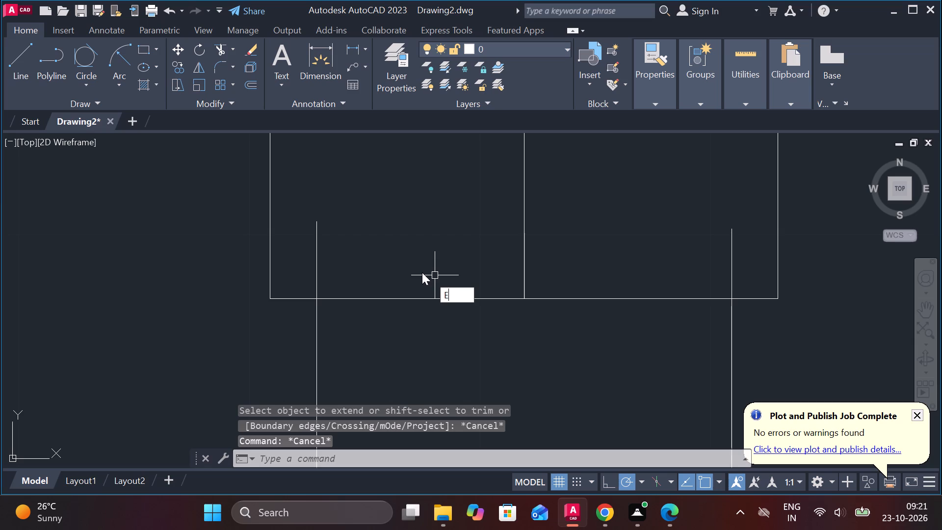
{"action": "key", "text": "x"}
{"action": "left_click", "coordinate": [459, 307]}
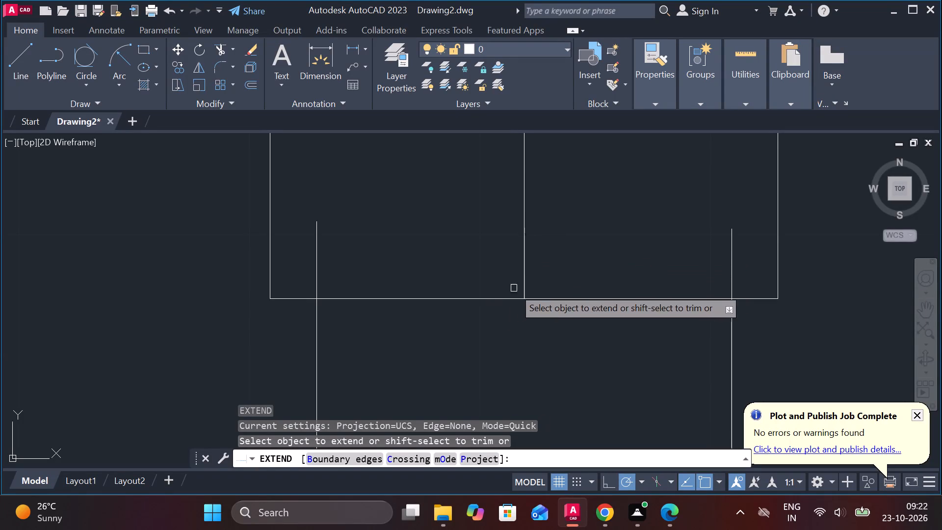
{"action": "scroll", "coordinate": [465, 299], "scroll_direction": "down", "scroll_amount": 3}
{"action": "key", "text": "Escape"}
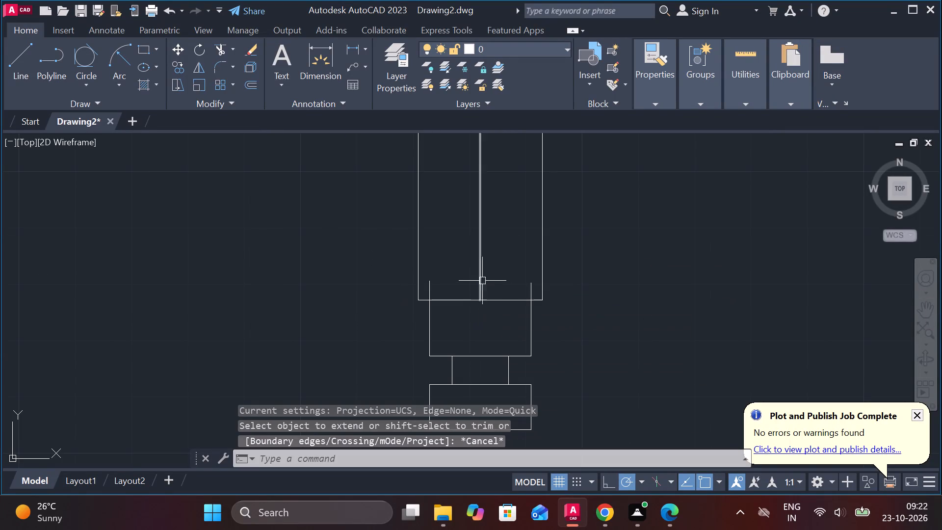
Lengthen the short vertical line on the shaft's west side up to the horizontal line just below the boss.
{"action": "left_click", "coordinate": [431, 287]}
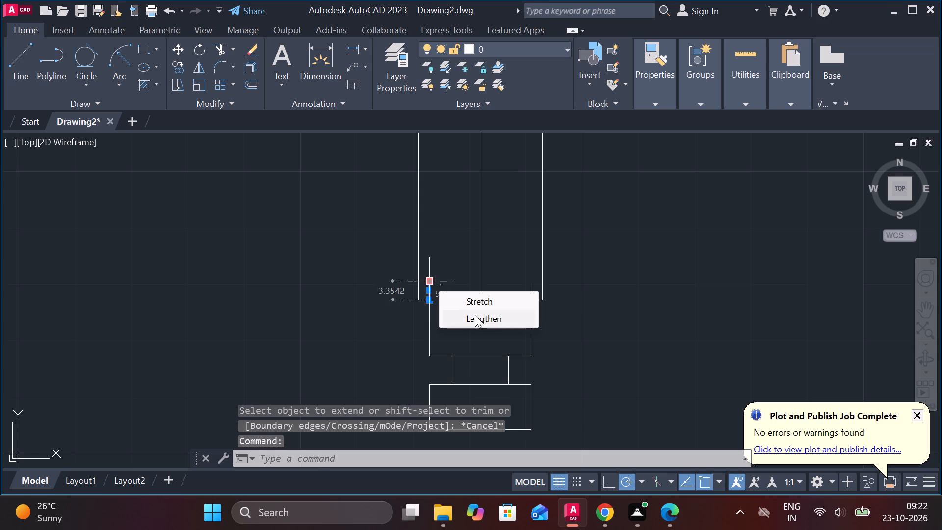
{"action": "left_click", "coordinate": [475, 315]}
{"action": "scroll", "coordinate": [456, 263], "scroll_direction": "down", "scroll_amount": 3}
{"action": "middle_click_drag", "start_coordinate": [453, 257], "coordinate": [448, 388]}
{"action": "scroll", "coordinate": [448, 259], "scroll_direction": "up", "scroll_amount": 3}
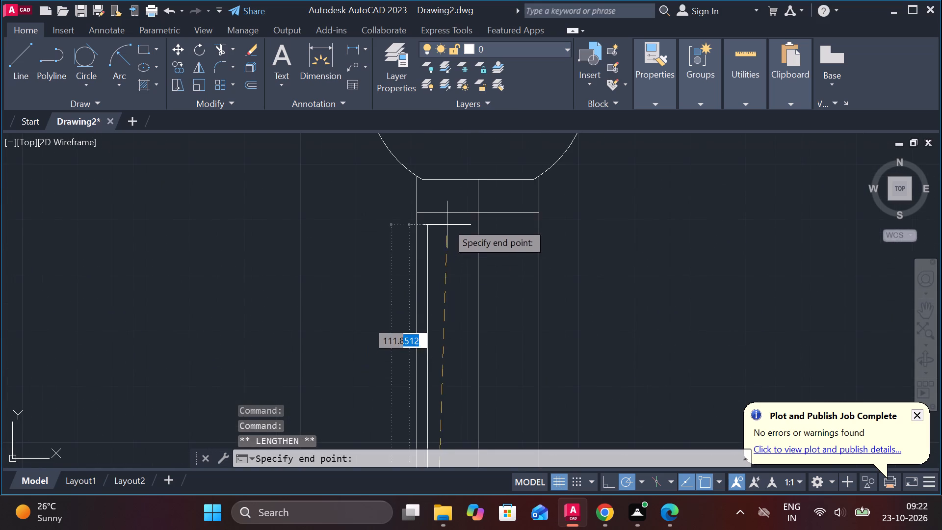
{"action": "left_click", "coordinate": [435, 206]}
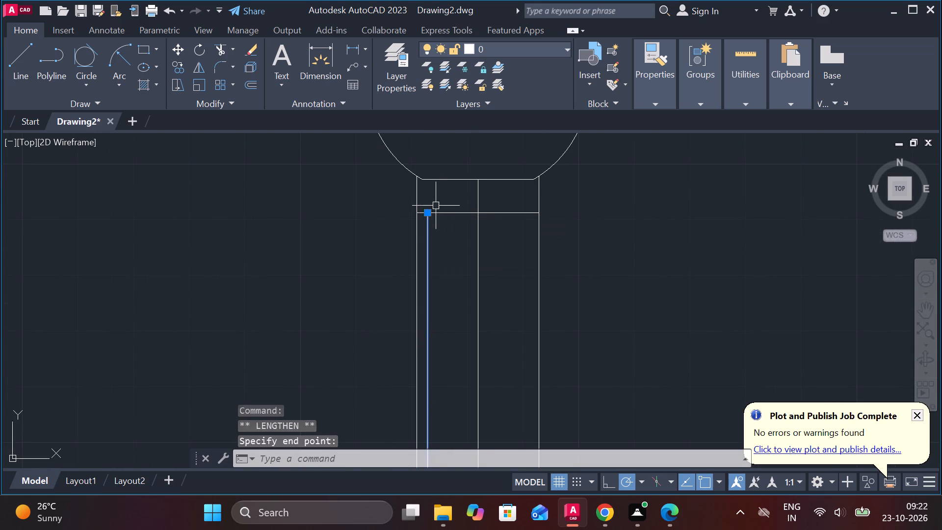
{"action": "scroll", "coordinate": [492, 239], "scroll_direction": "down", "scroll_amount": 3}
{"action": "key", "text": "Escape"}
Lengthen the short vertical line on the shaft's east side up to the horizontal line just below the boss.
{"action": "middle_click_drag", "start_coordinate": [532, 313], "coordinate": [494, 269]}
{"action": "scroll", "coordinate": [493, 303], "scroll_direction": "up", "scroll_amount": 2}
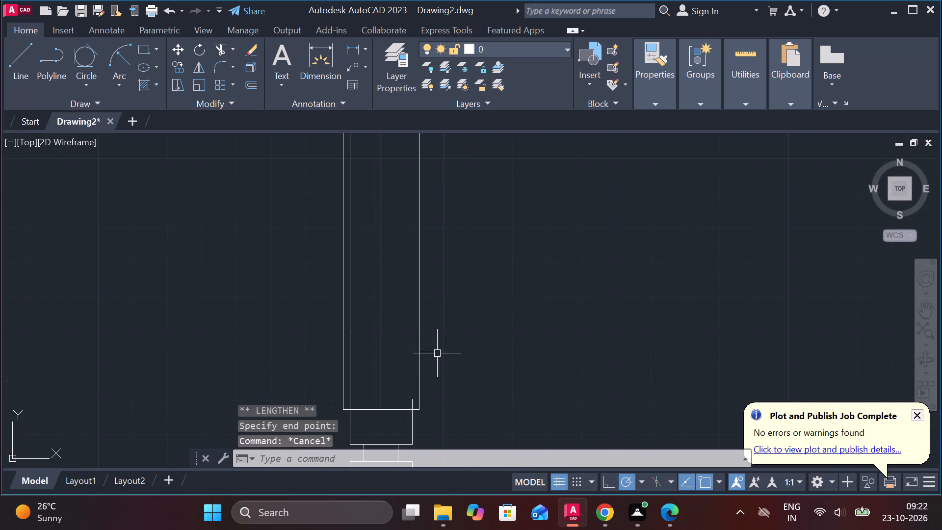
{"action": "left_click", "coordinate": [411, 398]}
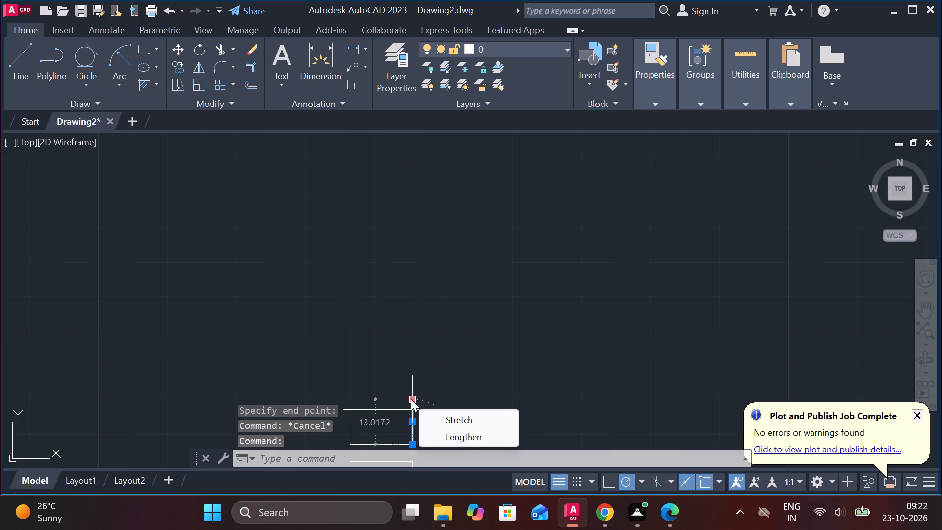
{"action": "left_click", "coordinate": [449, 434]}
{"action": "scroll", "coordinate": [419, 273], "scroll_direction": "down", "scroll_amount": 2}
{"action": "middle_click_drag", "start_coordinate": [416, 266], "coordinate": [413, 396]}
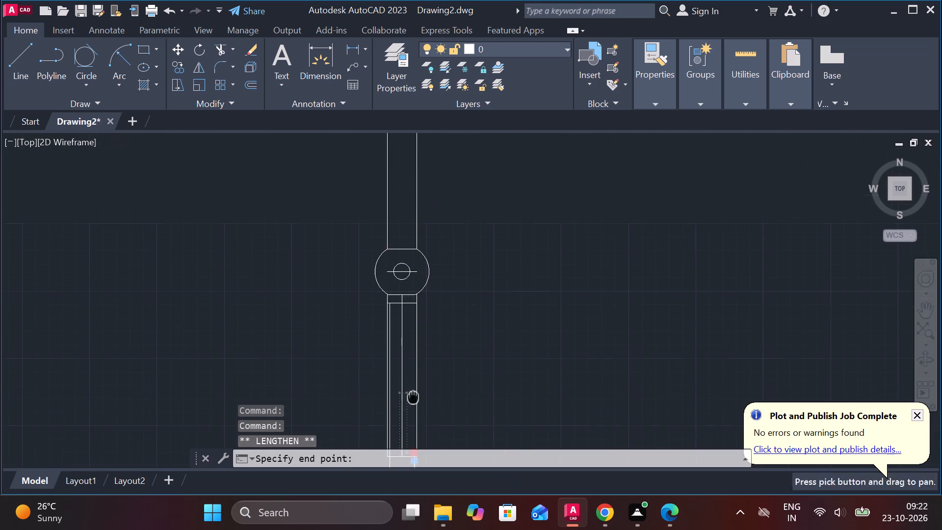
{"action": "scroll", "coordinate": [412, 281], "scroll_direction": "up", "scroll_amount": 3}
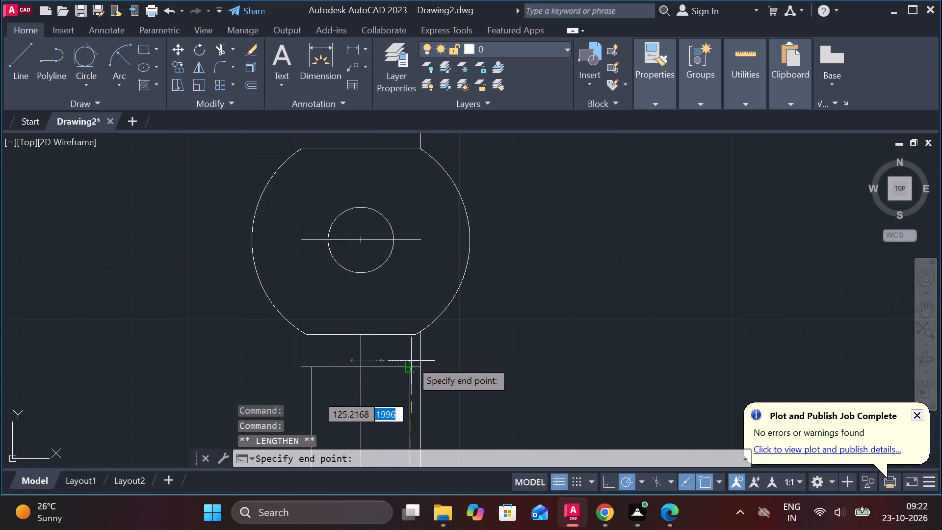
{"action": "left_click", "coordinate": [411, 361]}
{"action": "key", "text": "Escape"}
Examine the whole shaft view, from the lower neck past the boss to the upper end.
{"action": "scroll", "coordinate": [461, 358], "scroll_direction": "down", "scroll_amount": 1}
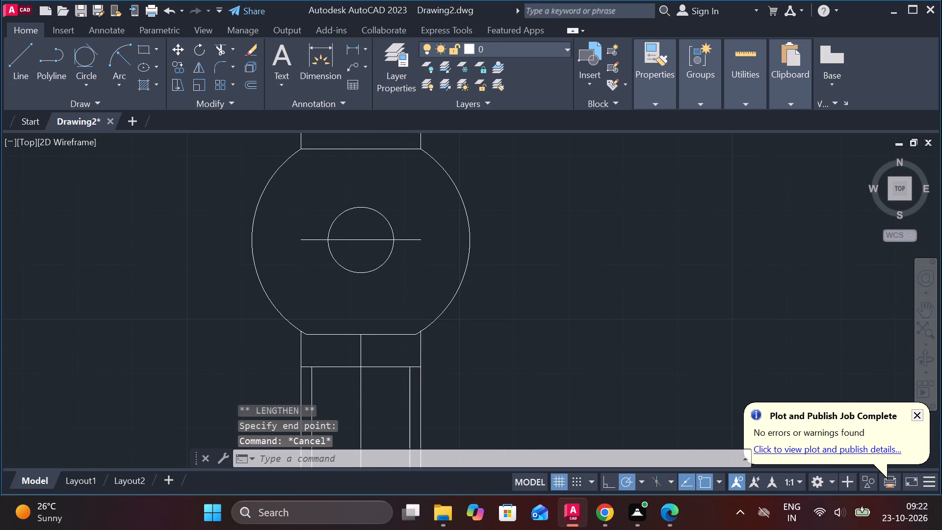
{"action": "scroll", "coordinate": [471, 359], "scroll_direction": "down", "scroll_amount": 2}
{"action": "middle_click_drag", "start_coordinate": [485, 382], "coordinate": [447, 261]}
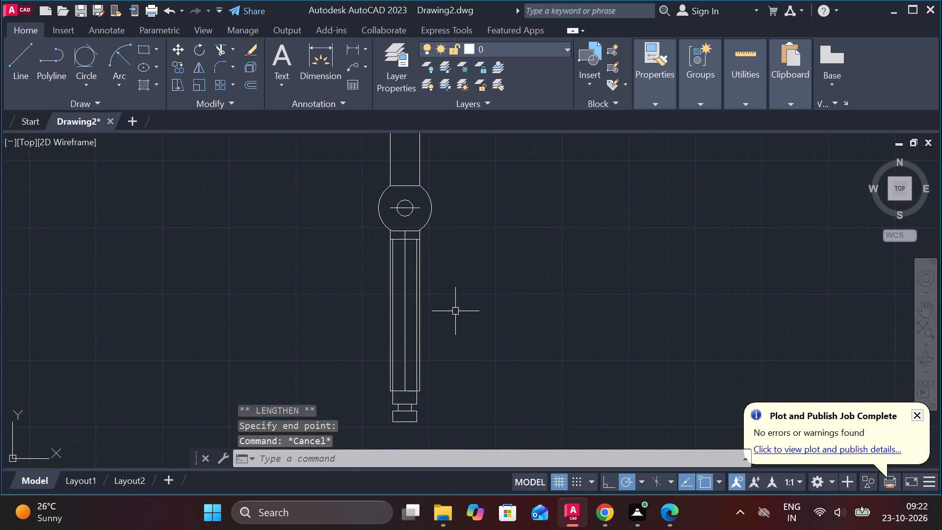
{"action": "middle_click_drag", "start_coordinate": [454, 355], "coordinate": [442, 314]}
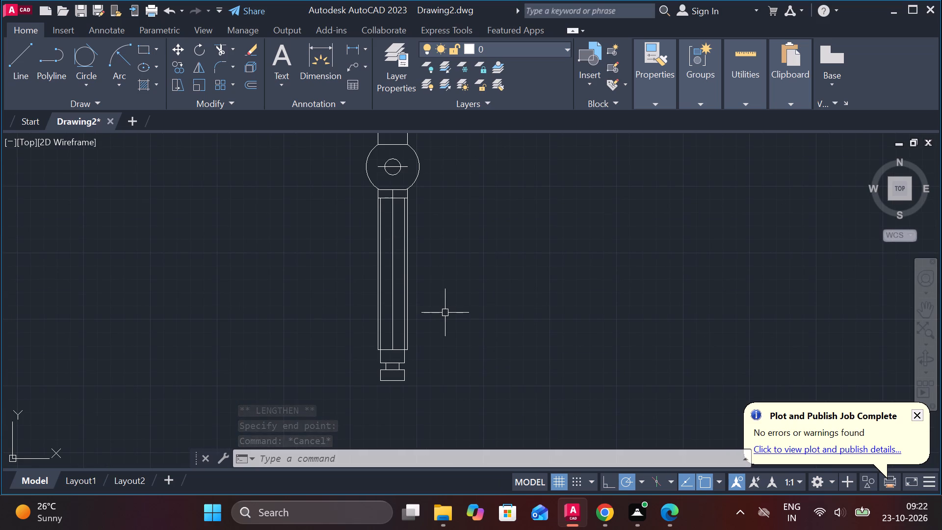
{"action": "middle_click_drag", "start_coordinate": [450, 265], "coordinate": [454, 303]}
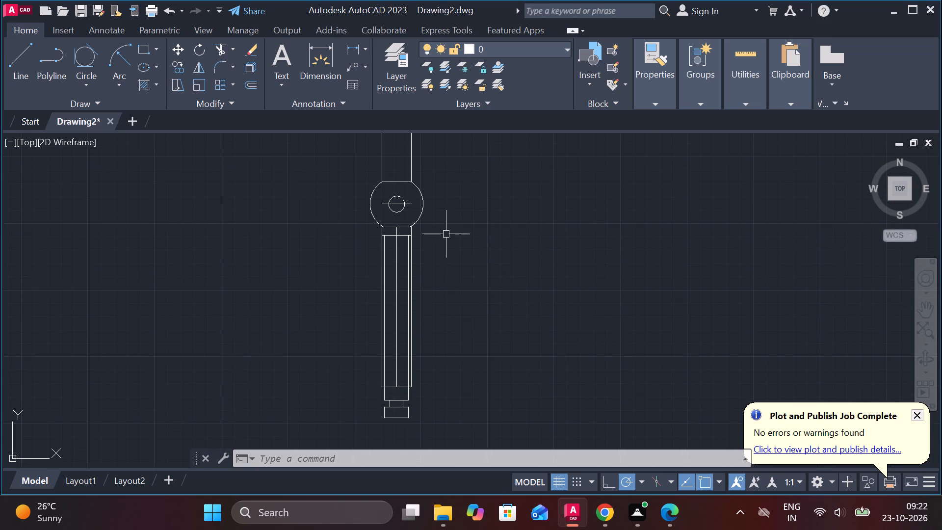
{"action": "middle_click_drag", "start_coordinate": [446, 233], "coordinate": [431, 392]}
{"action": "middle_click_drag", "start_coordinate": [433, 387], "coordinate": [432, 450]}
{"action": "scroll", "coordinate": [423, 282], "scroll_direction": "down", "scroll_amount": 1}
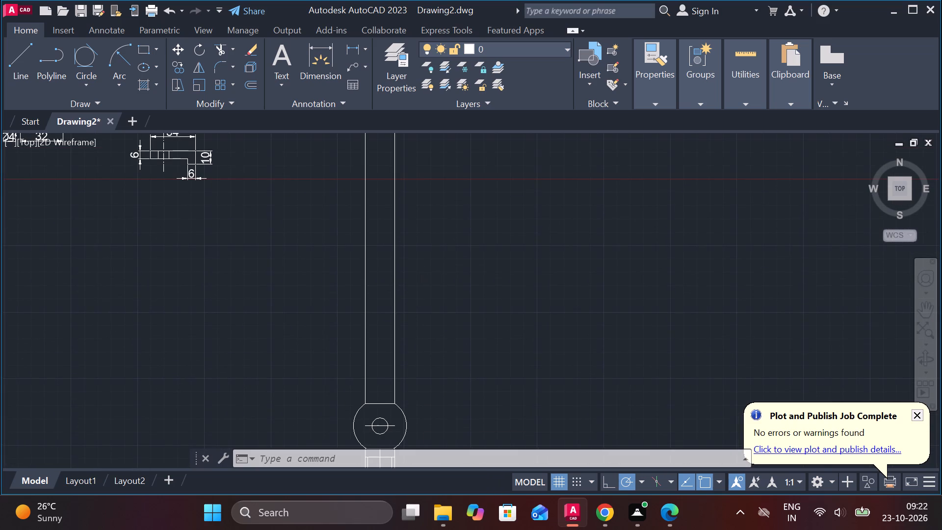
{"action": "scroll", "coordinate": [423, 282], "scroll_direction": "down", "scroll_amount": 1}
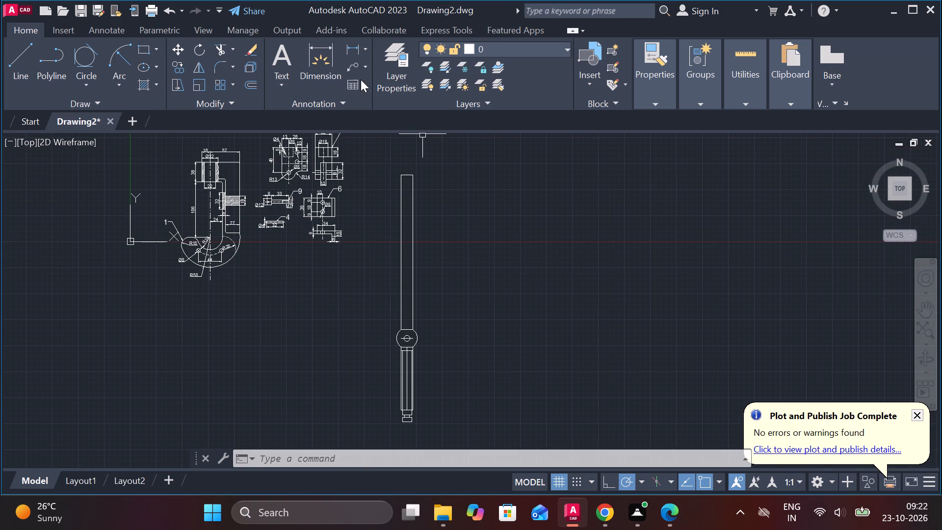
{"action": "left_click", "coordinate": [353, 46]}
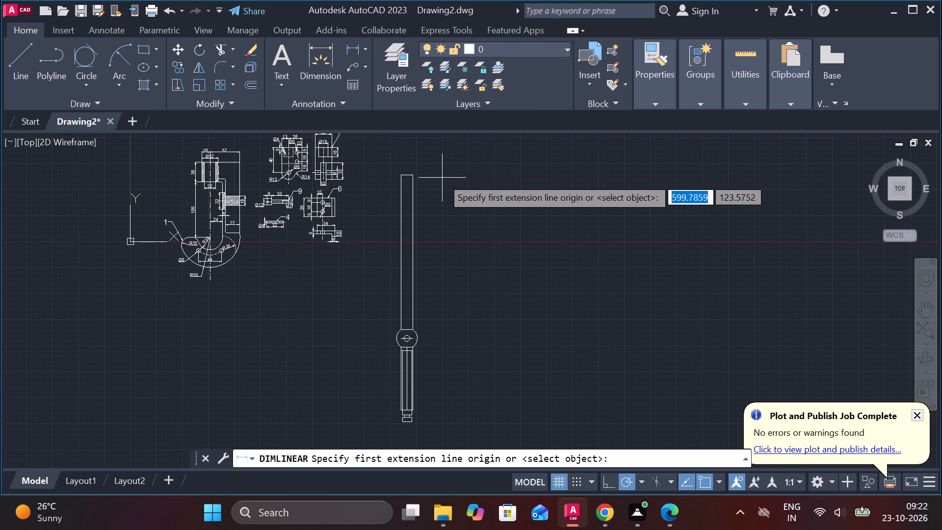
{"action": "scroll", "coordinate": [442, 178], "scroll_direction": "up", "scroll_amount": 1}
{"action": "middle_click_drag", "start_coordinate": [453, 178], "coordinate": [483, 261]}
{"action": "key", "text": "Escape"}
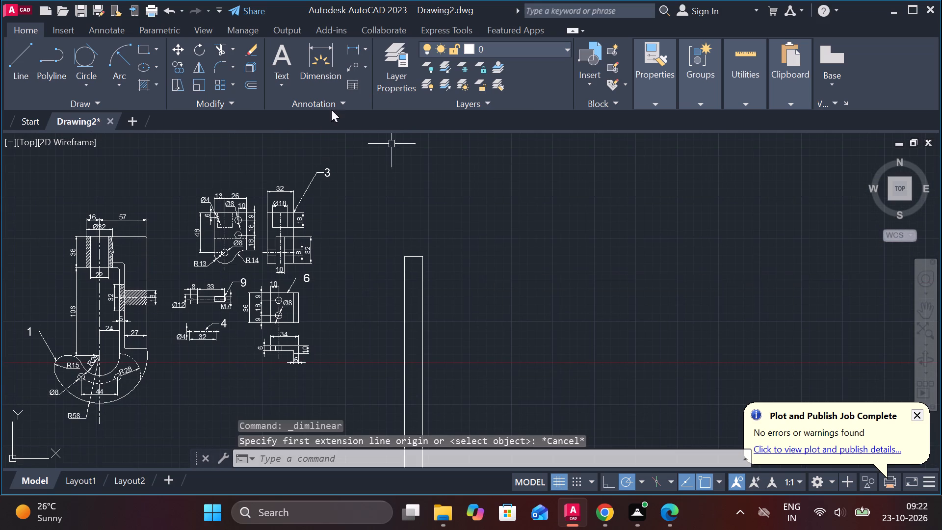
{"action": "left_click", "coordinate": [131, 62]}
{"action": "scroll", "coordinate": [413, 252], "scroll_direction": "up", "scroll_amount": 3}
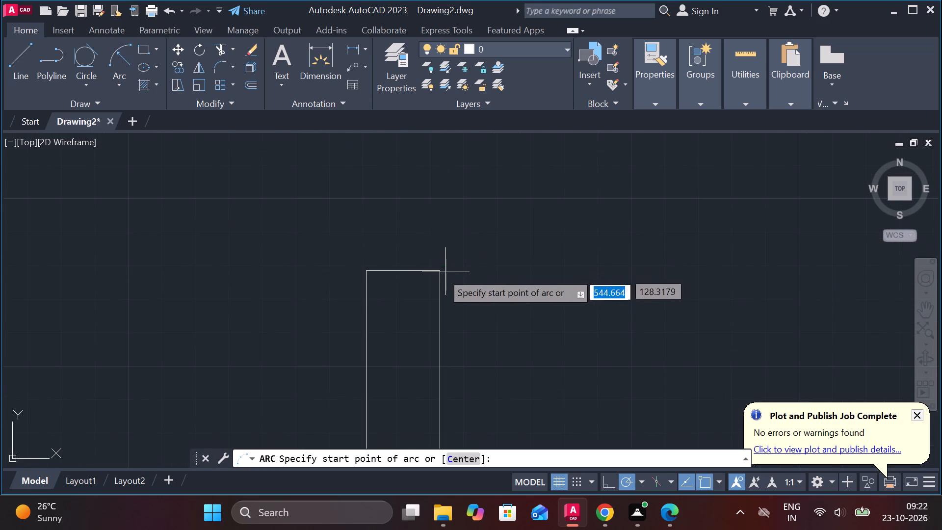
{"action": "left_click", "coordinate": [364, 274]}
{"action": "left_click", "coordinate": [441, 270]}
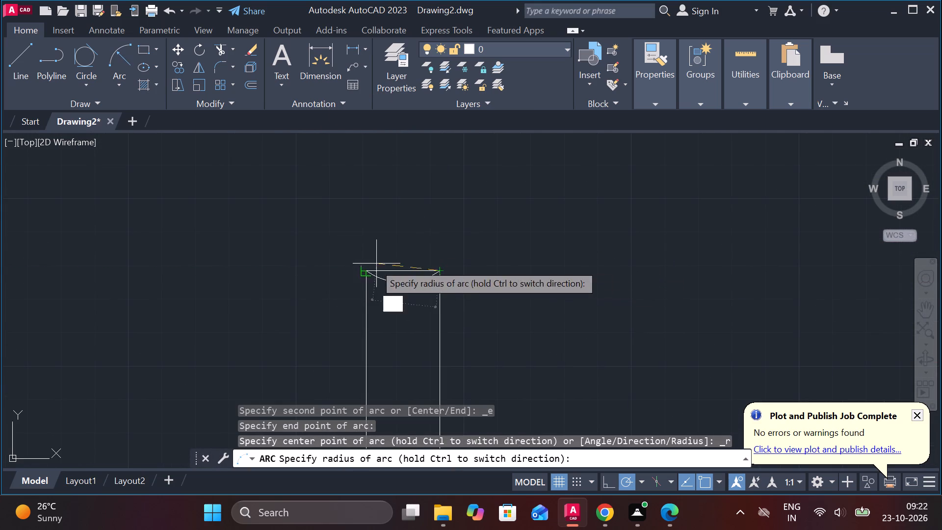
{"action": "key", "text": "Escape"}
Draw a three-point arc from the shaft's top east corner through its top west corner, ending at a distance of 22.
{"action": "key", "text": "space"}
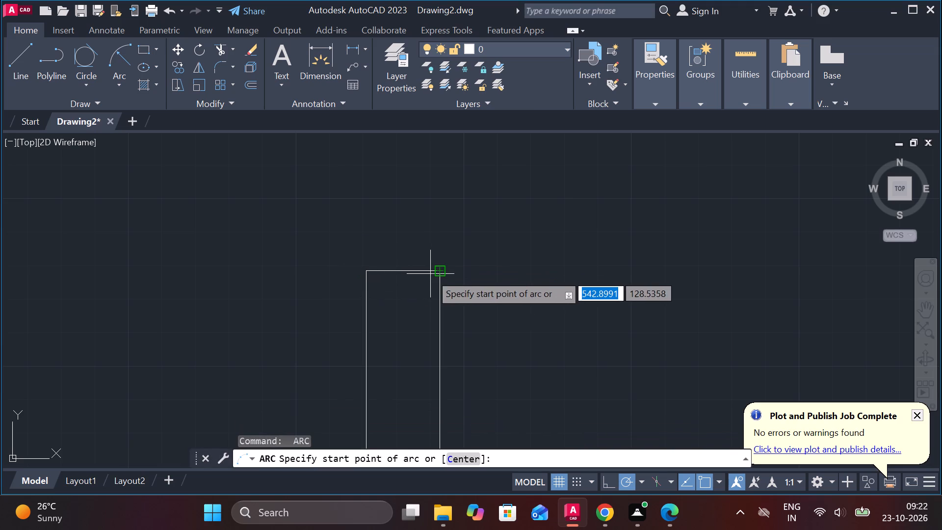
{"action": "left_click", "coordinate": [437, 274]}
{"action": "left_click", "coordinate": [366, 273]}
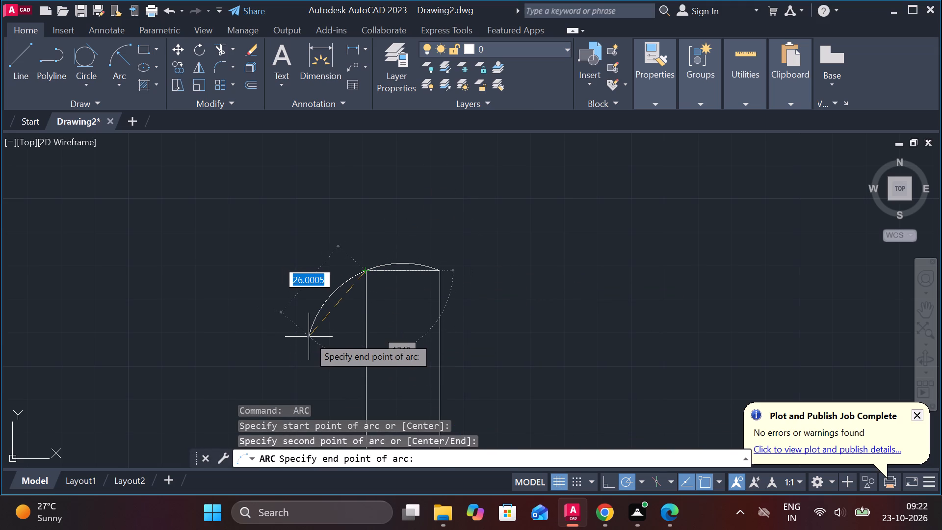
{"action": "type", "text": "22"}
{"action": "key", "text": "space"}
{"action": "key", "text": "Escape"}
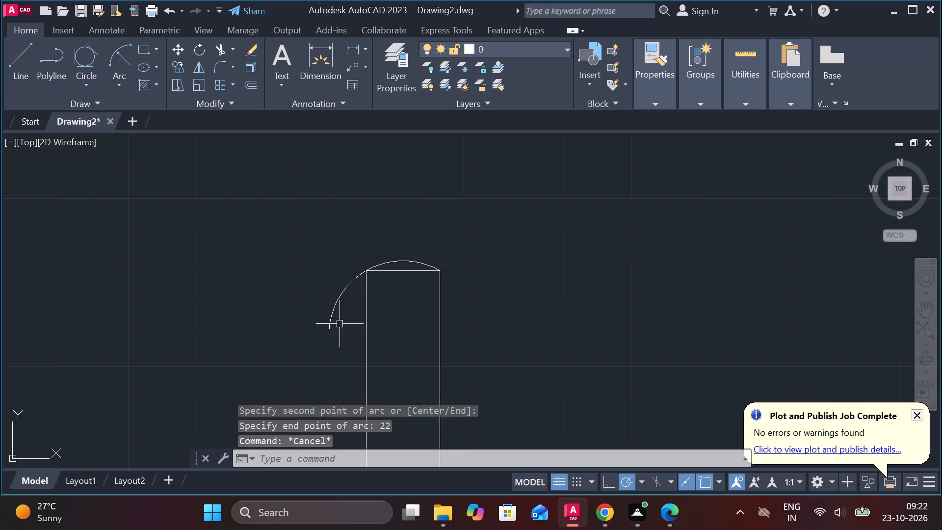
Trim the part of the arc that runs past the shaft's west side, leaving the cap between the top corners.
{"action": "type", "text": "TR"}
{"action": "key", "text": "space"}
{"action": "left_click", "coordinate": [337, 304]}
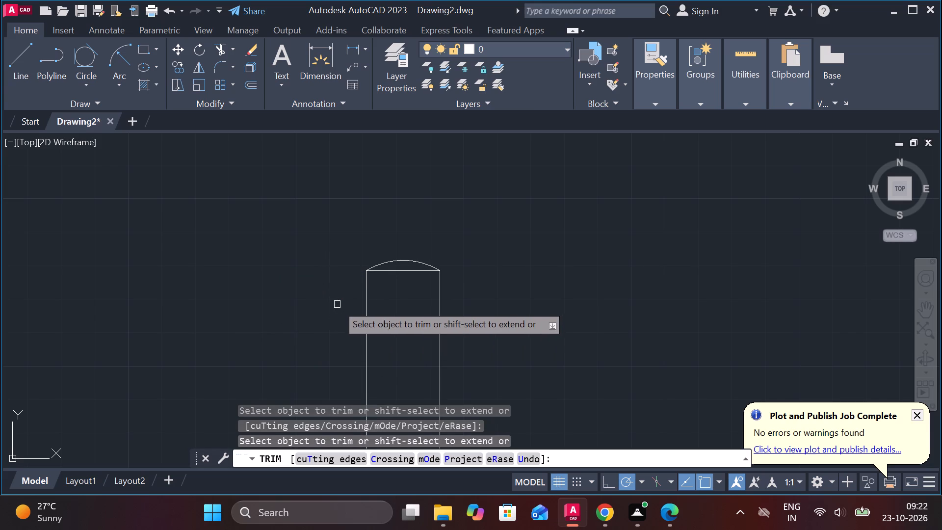
{"action": "scroll", "coordinate": [429, 329], "scroll_direction": "down", "scroll_amount": 2}
{"action": "key", "text": "Escape"}
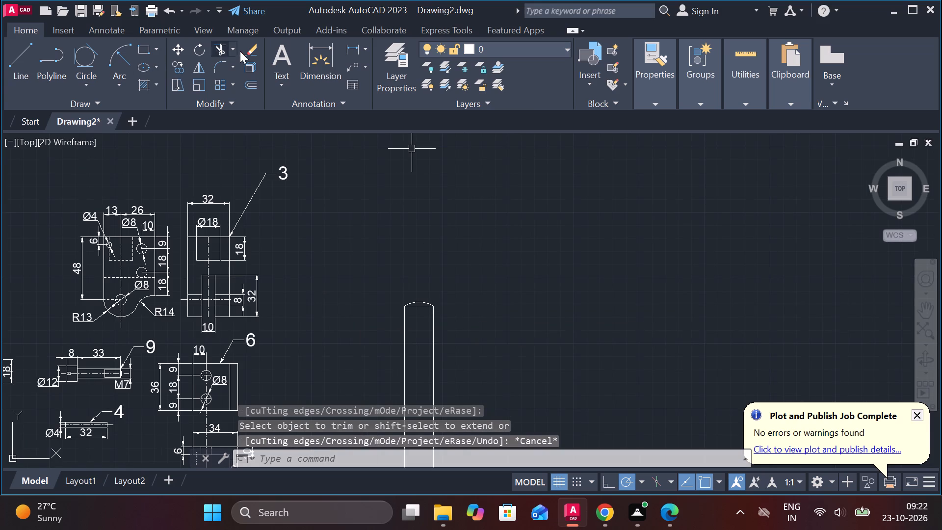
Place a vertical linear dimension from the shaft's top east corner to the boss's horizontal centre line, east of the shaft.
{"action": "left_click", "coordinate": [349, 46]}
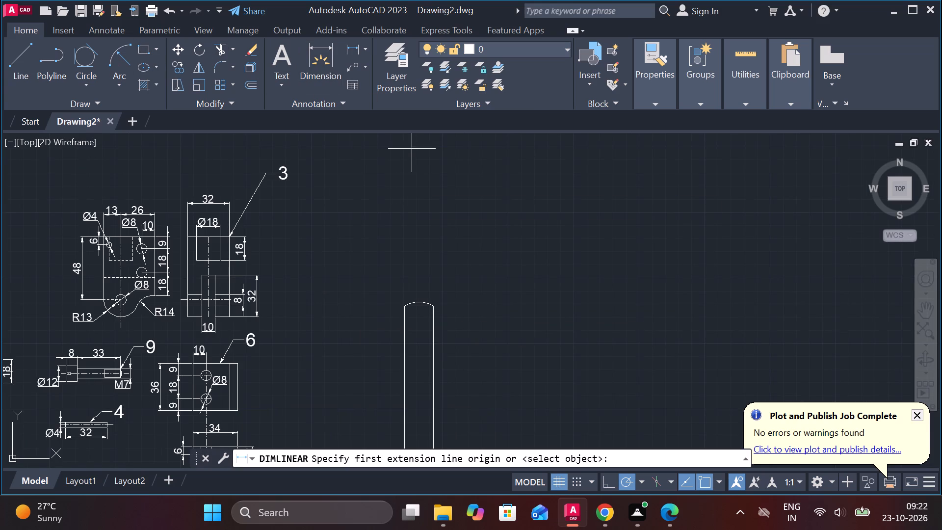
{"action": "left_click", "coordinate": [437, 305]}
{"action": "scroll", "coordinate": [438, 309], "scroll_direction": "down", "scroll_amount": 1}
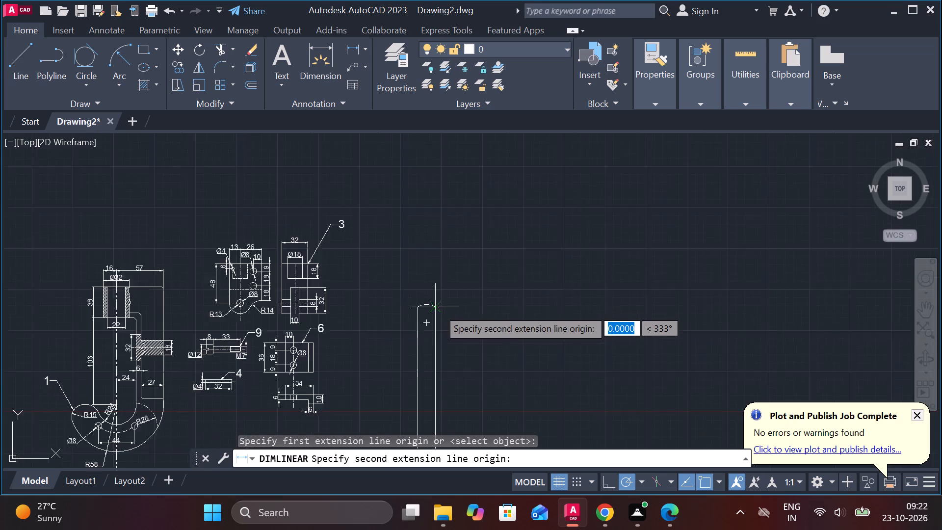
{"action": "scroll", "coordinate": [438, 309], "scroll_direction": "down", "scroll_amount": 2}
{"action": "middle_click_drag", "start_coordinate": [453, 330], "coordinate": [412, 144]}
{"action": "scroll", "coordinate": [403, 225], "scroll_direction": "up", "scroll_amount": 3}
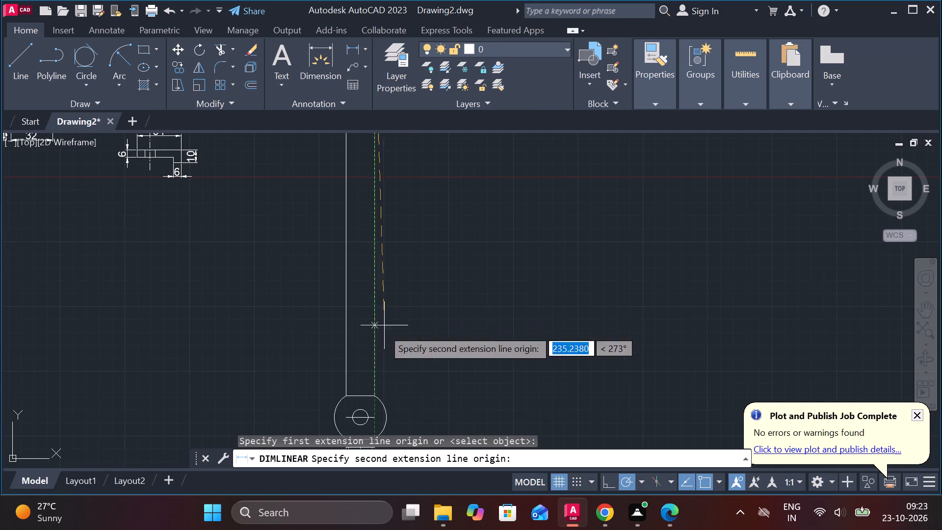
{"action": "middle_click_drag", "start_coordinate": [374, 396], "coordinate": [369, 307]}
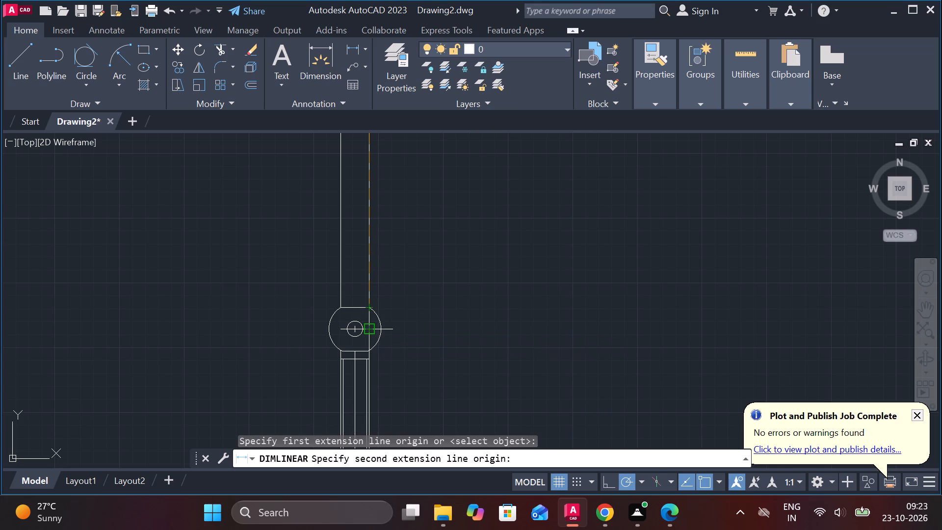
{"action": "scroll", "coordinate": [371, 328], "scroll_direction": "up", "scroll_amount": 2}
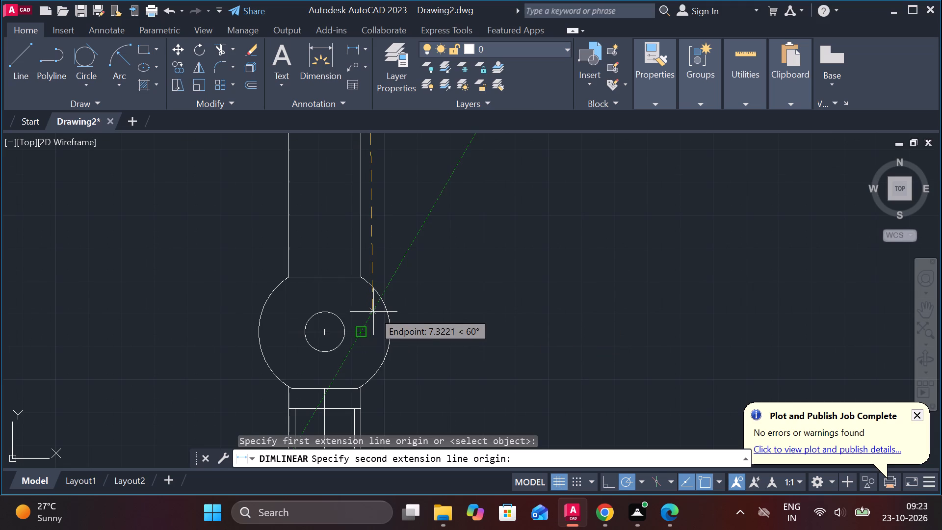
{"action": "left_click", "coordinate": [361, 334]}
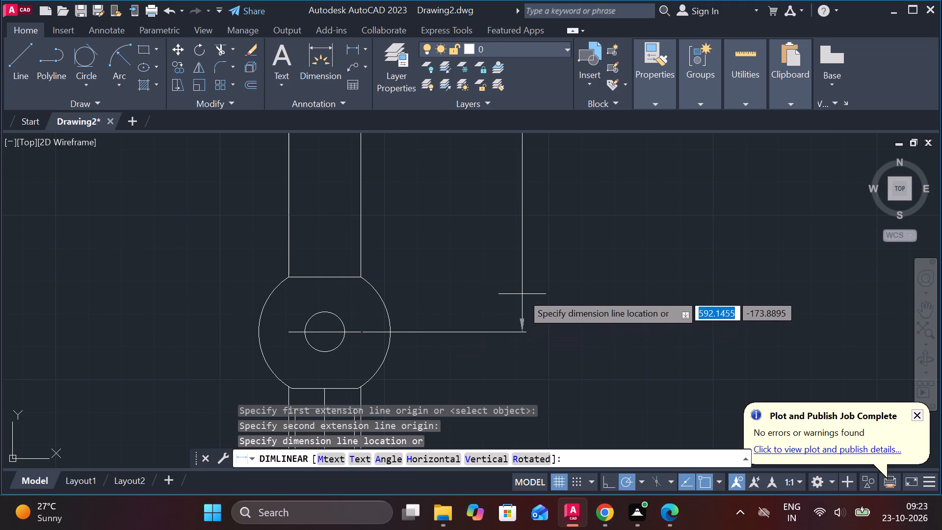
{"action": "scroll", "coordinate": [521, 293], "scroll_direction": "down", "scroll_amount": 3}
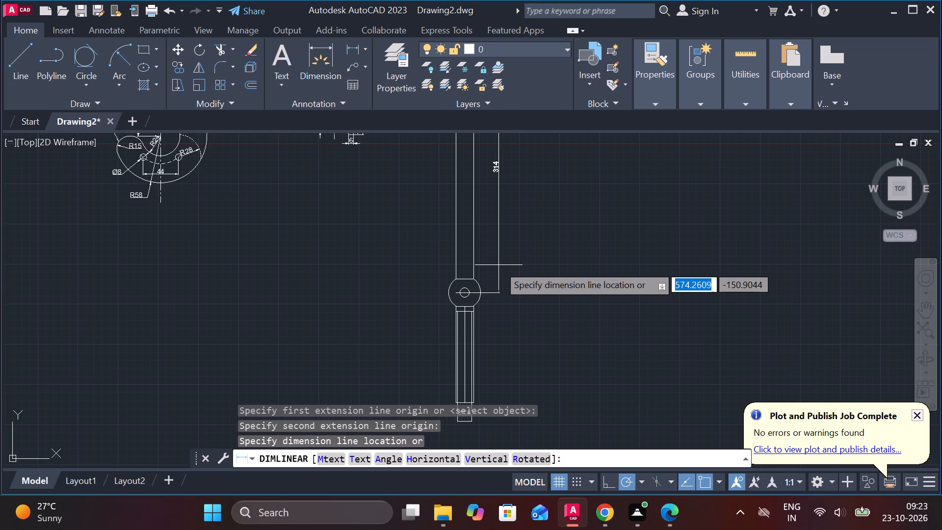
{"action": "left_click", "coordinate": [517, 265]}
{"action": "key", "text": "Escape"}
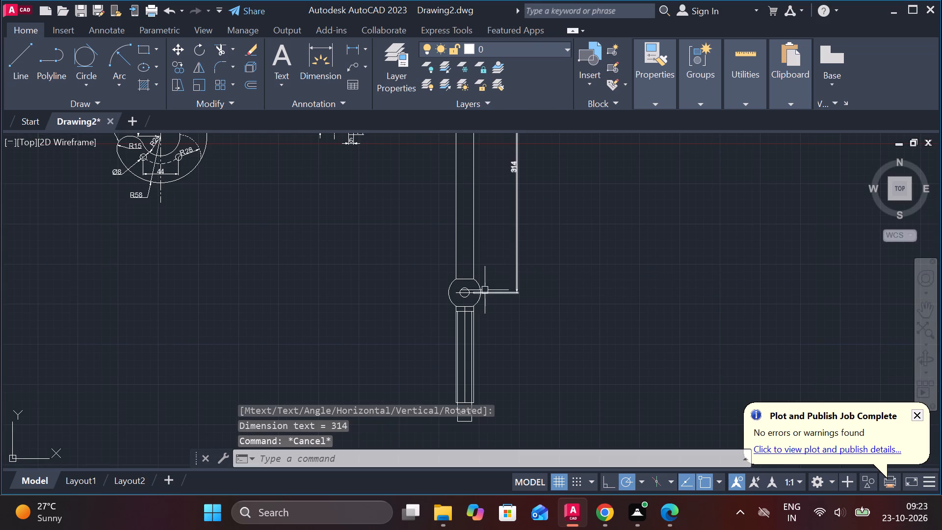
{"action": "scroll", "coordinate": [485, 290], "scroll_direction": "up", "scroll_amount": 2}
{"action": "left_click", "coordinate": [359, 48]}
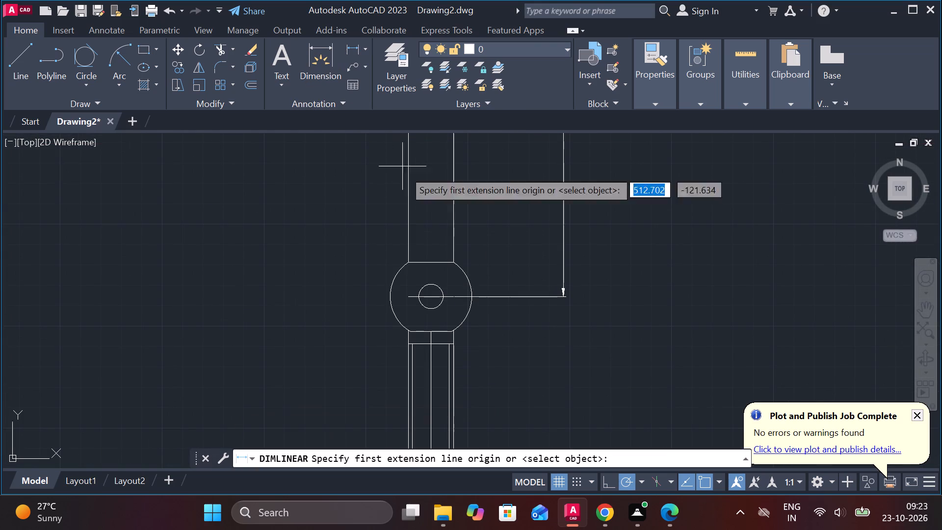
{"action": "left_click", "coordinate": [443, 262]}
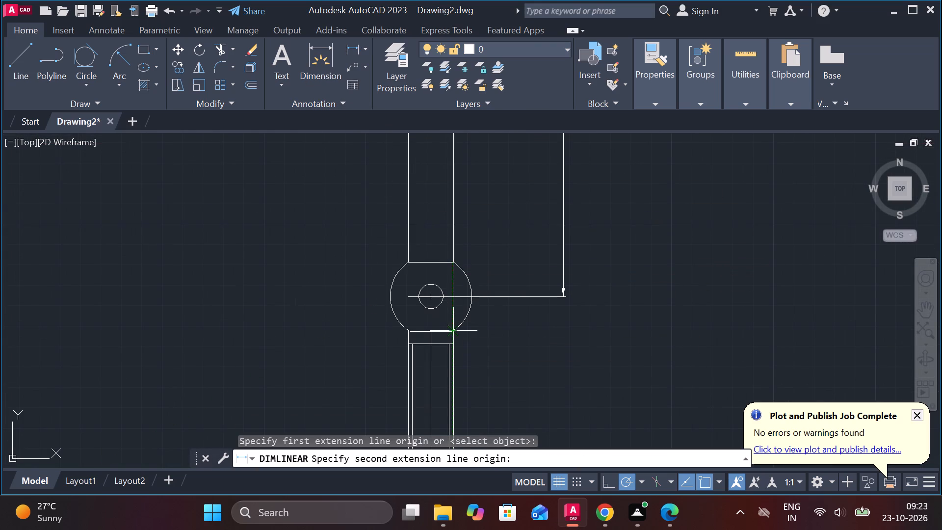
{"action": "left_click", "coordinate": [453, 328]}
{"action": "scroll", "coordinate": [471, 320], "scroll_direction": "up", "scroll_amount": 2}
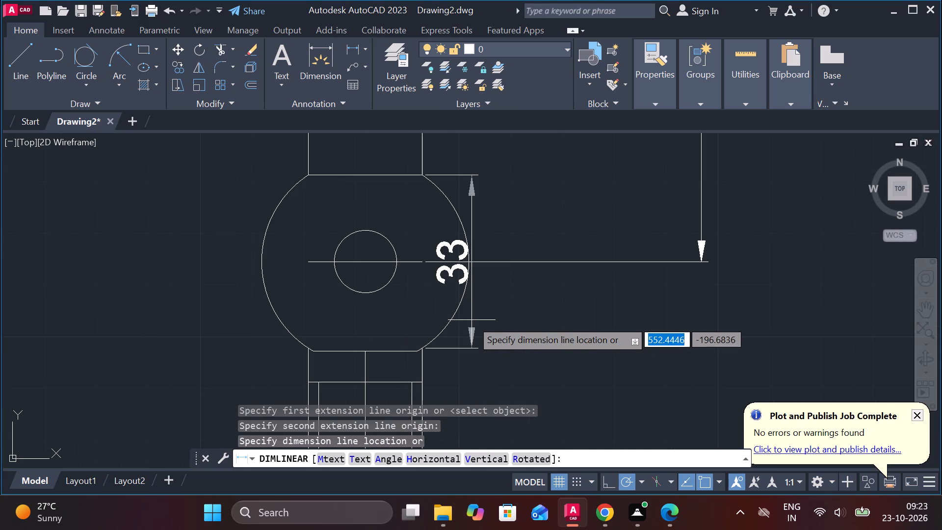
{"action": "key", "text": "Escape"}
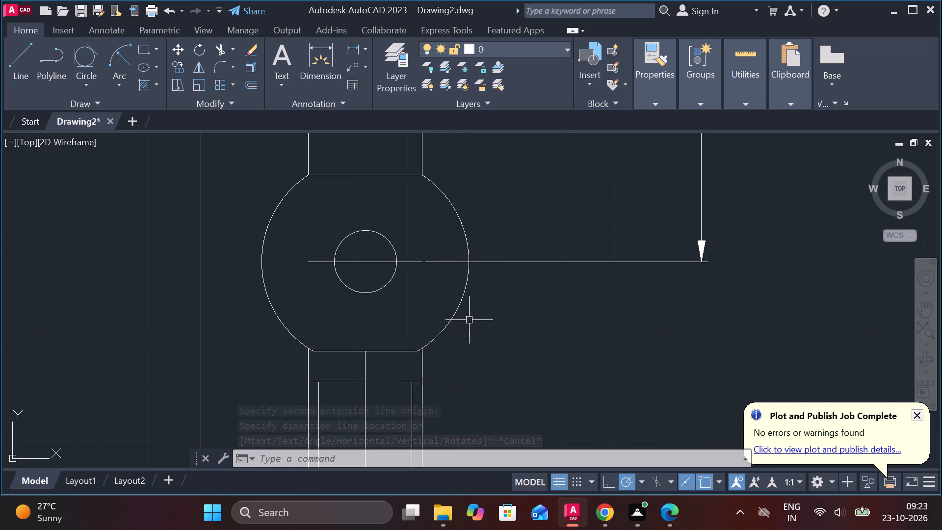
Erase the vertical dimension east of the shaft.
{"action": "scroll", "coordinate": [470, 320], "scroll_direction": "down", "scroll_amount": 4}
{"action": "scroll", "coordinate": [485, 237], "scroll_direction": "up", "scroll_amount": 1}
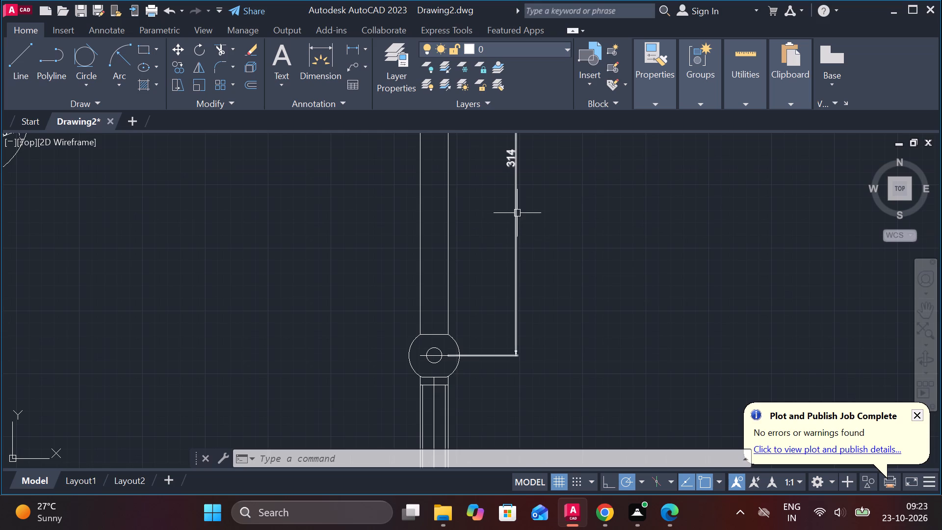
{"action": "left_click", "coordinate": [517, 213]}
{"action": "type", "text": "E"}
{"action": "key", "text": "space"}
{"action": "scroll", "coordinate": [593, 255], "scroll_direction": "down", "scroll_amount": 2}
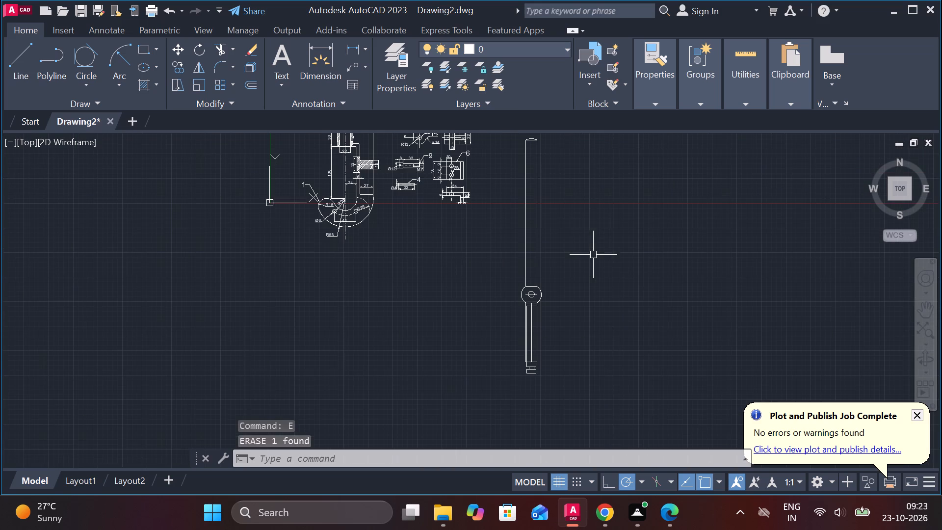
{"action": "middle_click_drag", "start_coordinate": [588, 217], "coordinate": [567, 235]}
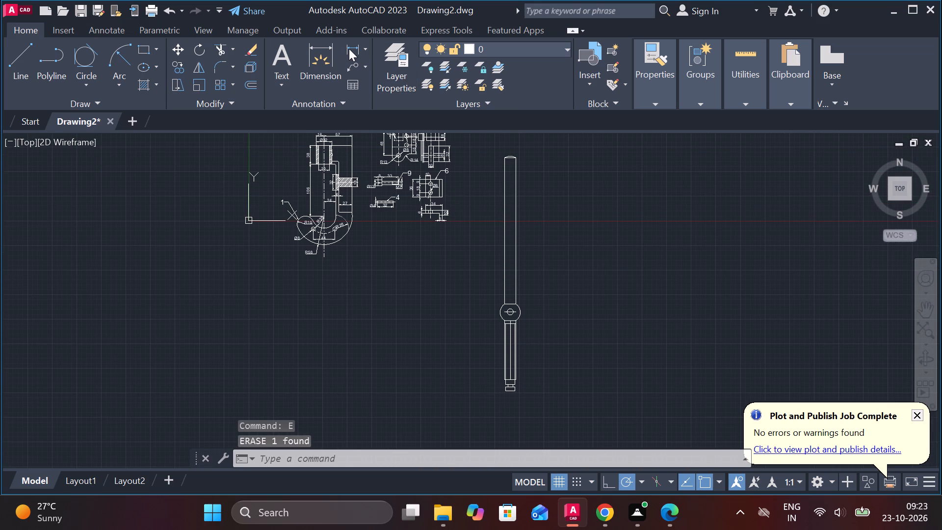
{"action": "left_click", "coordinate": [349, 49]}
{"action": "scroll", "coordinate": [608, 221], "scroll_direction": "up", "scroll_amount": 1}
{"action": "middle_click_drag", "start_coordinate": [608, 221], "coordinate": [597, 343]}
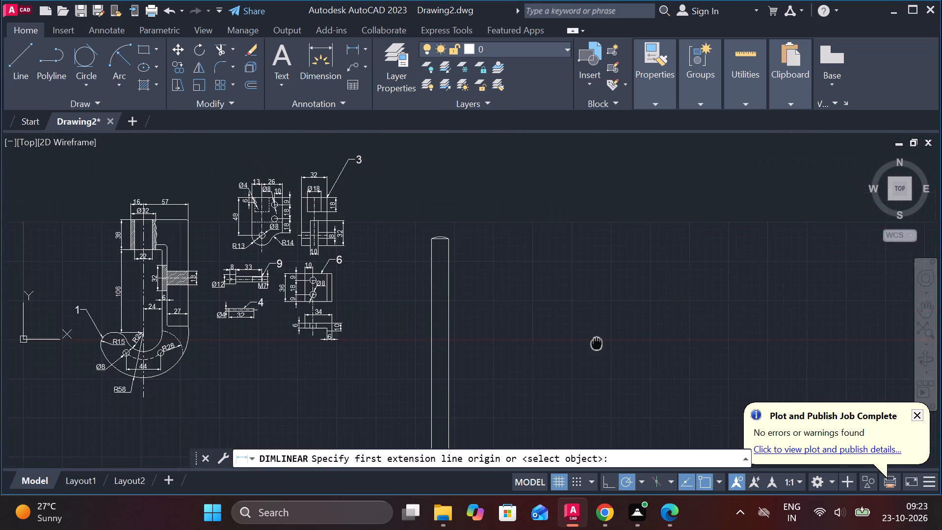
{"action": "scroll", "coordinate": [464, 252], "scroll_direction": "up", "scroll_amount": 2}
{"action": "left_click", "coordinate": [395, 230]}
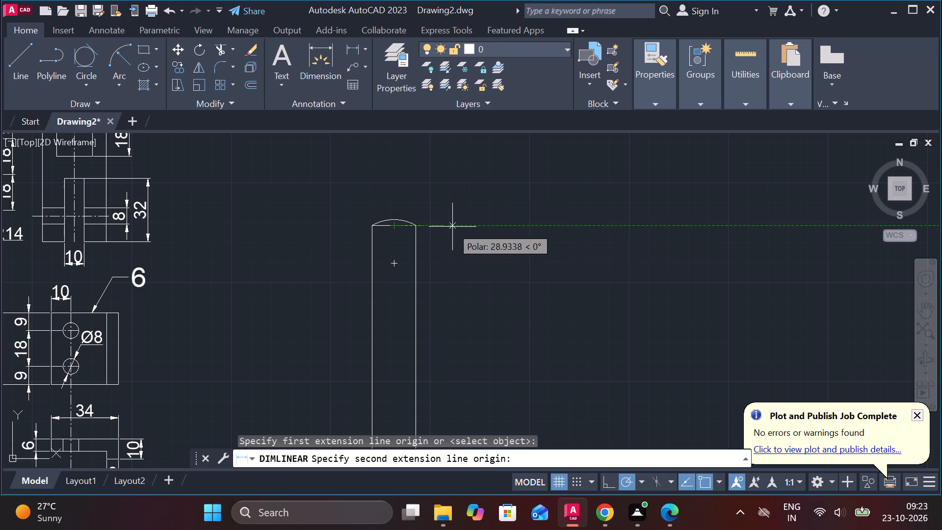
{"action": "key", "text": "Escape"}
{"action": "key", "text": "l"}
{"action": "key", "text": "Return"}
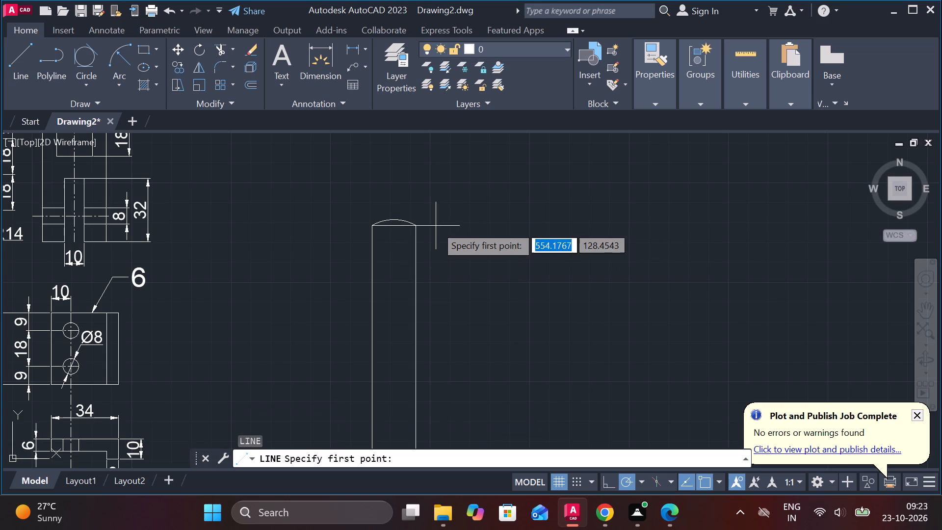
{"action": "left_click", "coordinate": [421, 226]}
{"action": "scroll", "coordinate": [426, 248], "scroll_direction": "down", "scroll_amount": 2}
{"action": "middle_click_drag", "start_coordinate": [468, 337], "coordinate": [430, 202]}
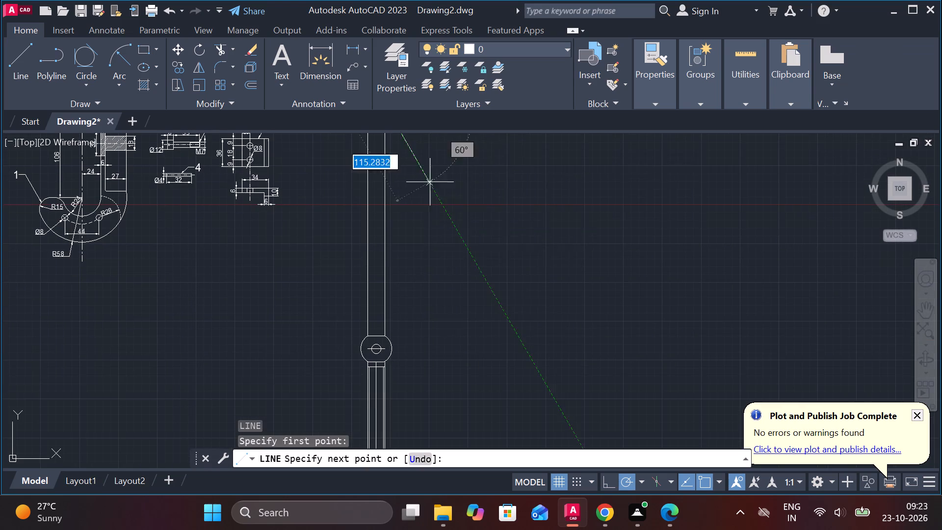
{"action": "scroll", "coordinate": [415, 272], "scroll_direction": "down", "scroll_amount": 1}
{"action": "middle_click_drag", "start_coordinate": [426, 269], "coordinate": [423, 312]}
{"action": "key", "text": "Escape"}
Offset the horizontal line at the shaft's top end downward by 280.
{"action": "scroll", "coordinate": [383, 204], "scroll_direction": "up", "scroll_amount": 2}
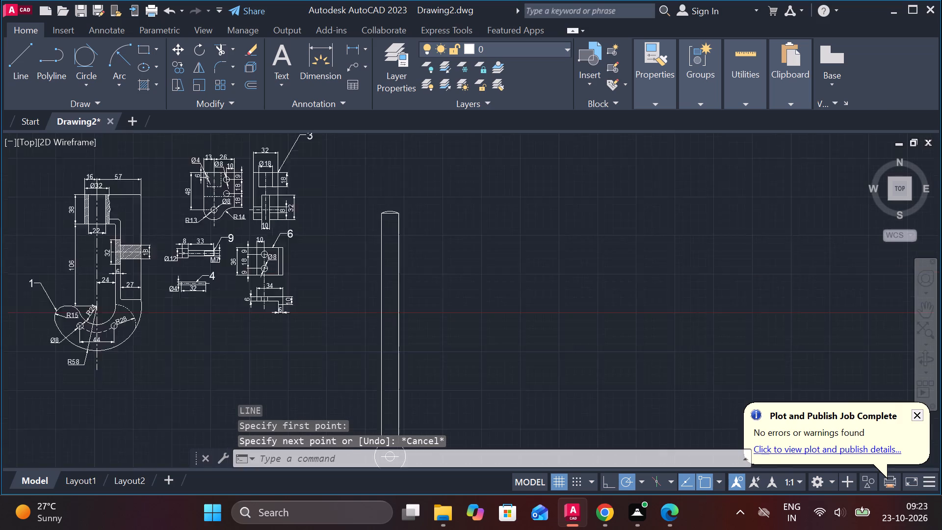
{"action": "scroll", "coordinate": [393, 218], "scroll_direction": "up", "scroll_amount": 2}
{"action": "left_click", "coordinate": [393, 219]}
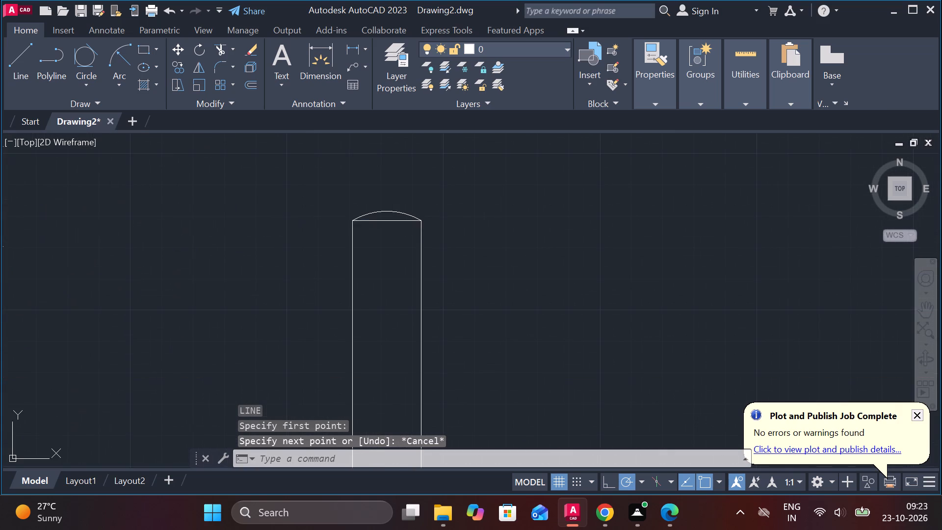
{"action": "key", "text": "o"}
{"action": "key", "text": "Return"}
{"action": "key", "text": "Return"}
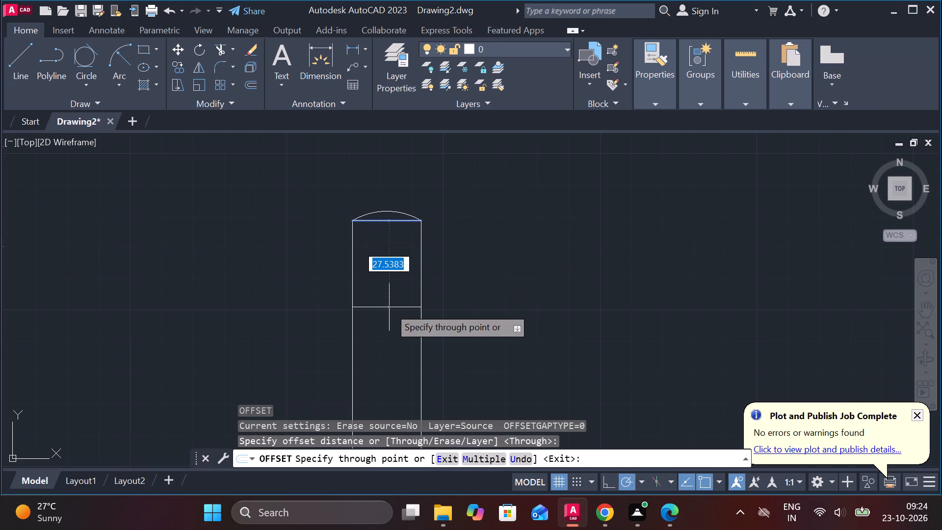
{"action": "key", "text": "2"}
{"action": "key", "text": "8"}
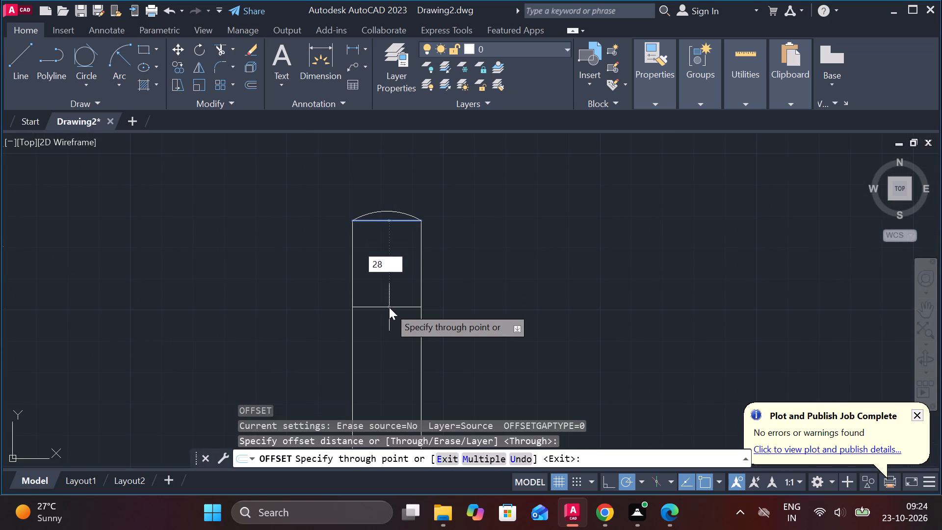
{"action": "key", "text": "0"}
{"action": "key", "text": "Return"}
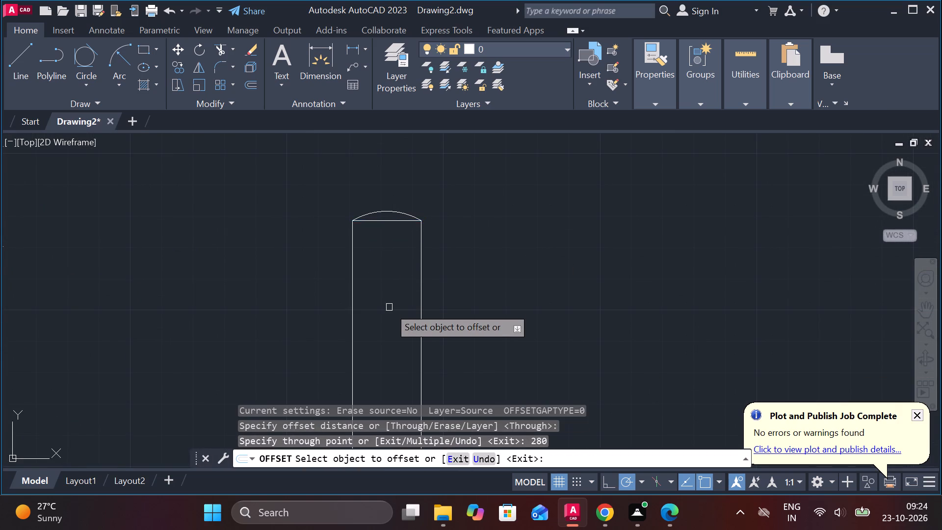
{"action": "scroll", "coordinate": [389, 307], "scroll_direction": "down", "scroll_amount": 3}
{"action": "scroll", "coordinate": [443, 352], "scroll_direction": "down", "scroll_amount": 2}
{"action": "middle_click_drag", "start_coordinate": [443, 353], "coordinate": [450, 278]}
{"action": "scroll", "coordinate": [431, 346], "scroll_direction": "up", "scroll_amount": 3}
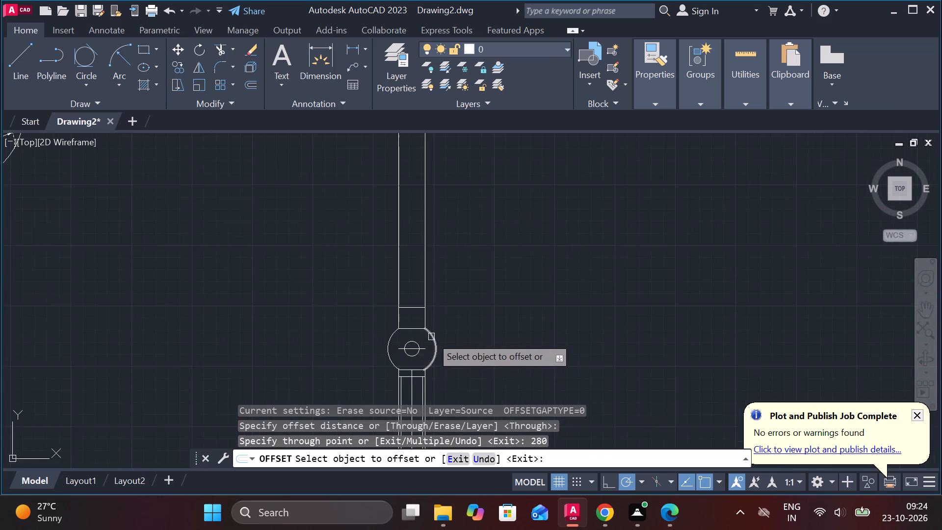
{"action": "scroll", "coordinate": [431, 337], "scroll_direction": "up", "scroll_amount": 3}
{"action": "middle_click_drag", "start_coordinate": [446, 308], "coordinate": [504, 206]}
{"action": "scroll", "coordinate": [514, 201], "scroll_direction": "down", "scroll_amount": 1}
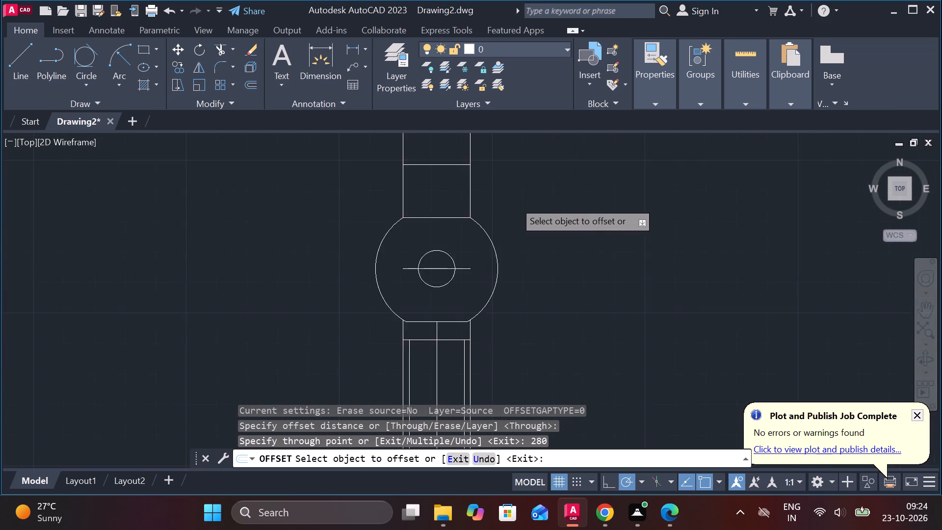
{"action": "scroll", "coordinate": [514, 201], "scroll_direction": "down", "scroll_amount": 2}
{"action": "scroll", "coordinate": [537, 210], "scroll_direction": "up", "scroll_amount": 1}
{"action": "key", "text": "Escape"}
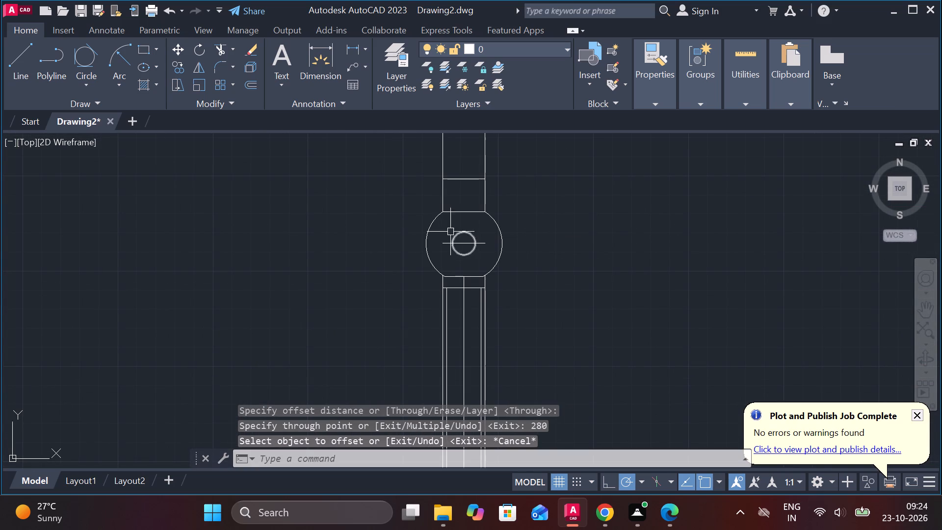
Trim both shaft side lines between the offset horizontal line and the top of the boss.
{"action": "type", "text": "TR"}
{"action": "key", "text": "space"}
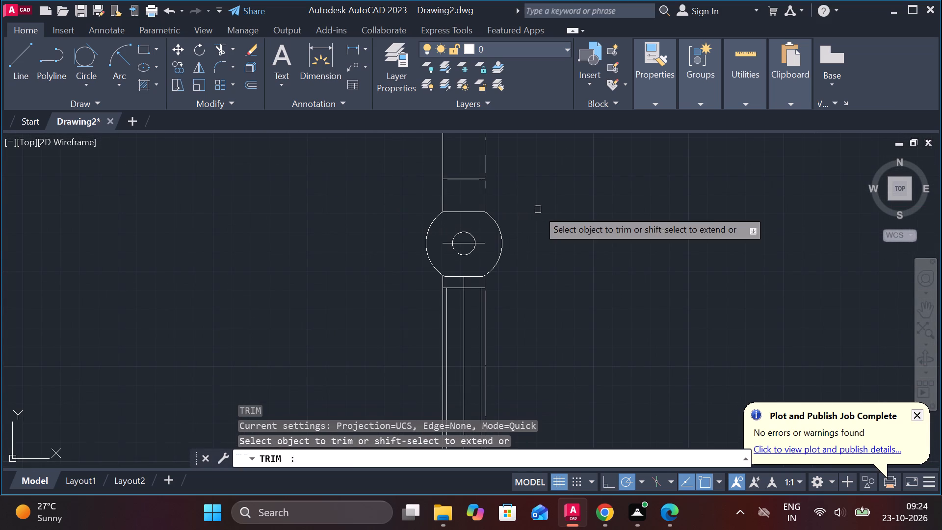
{"action": "left_click_drag", "start_coordinate": [499, 192], "coordinate": [414, 192]}
{"action": "key", "text": "Escape"}
Move the boss and whole lower shaft up from the boss's top edge midpoint onto the midpoint of the upper shaft's bottom line.
{"action": "scroll", "coordinate": [569, 206], "scroll_direction": "down", "scroll_amount": 2}
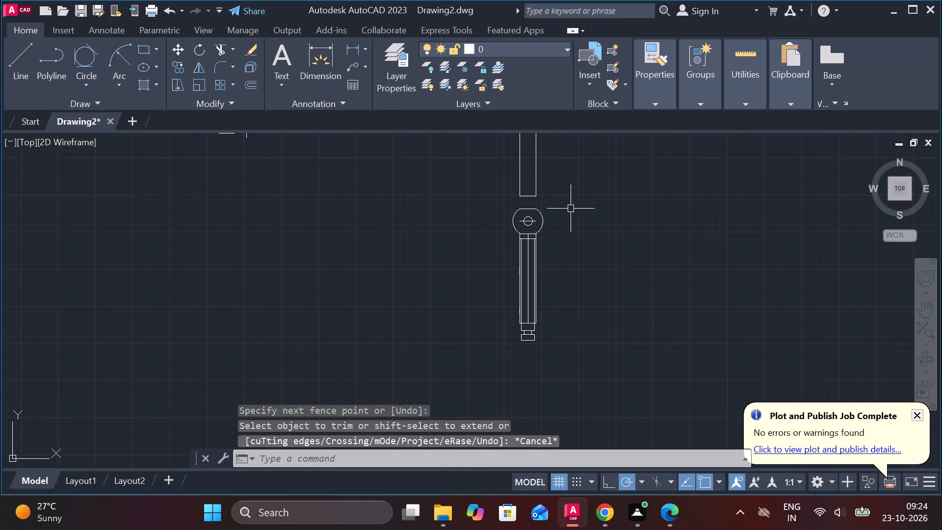
{"action": "left_click", "coordinate": [488, 199]}
{"action": "left_click", "coordinate": [577, 360]}
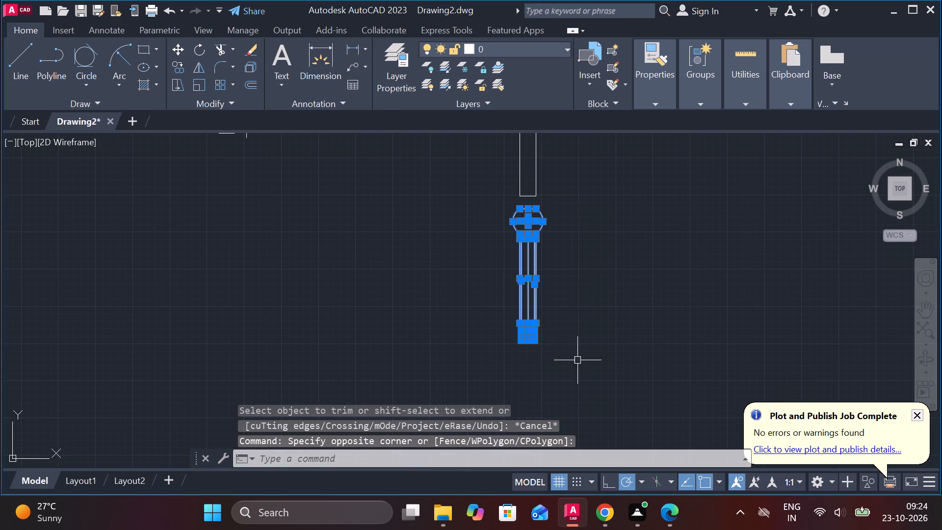
{"action": "key", "text": "m"}
{"action": "key", "text": "Return"}
{"action": "scroll", "coordinate": [547, 236], "scroll_direction": "up", "scroll_amount": 2}
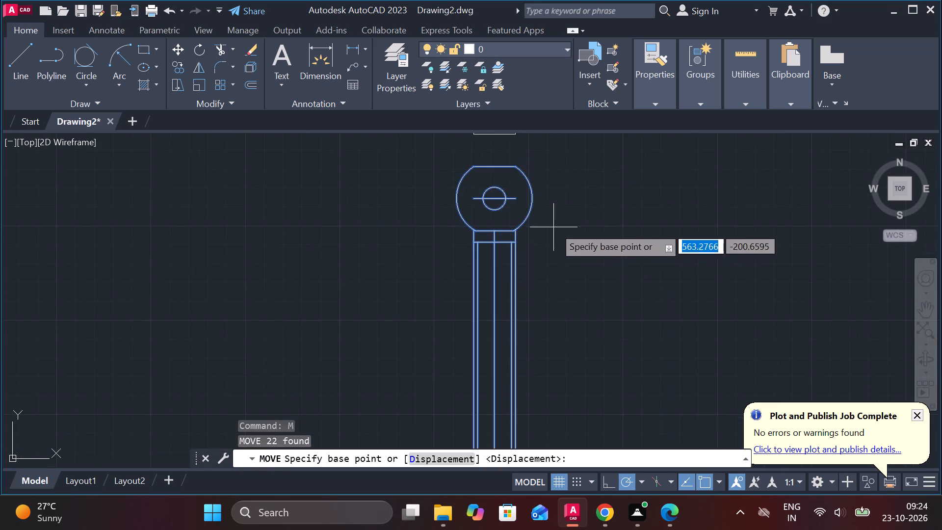
{"action": "middle_click_drag", "start_coordinate": [555, 226], "coordinate": [565, 320]}
{"action": "left_click", "coordinate": [501, 263]}
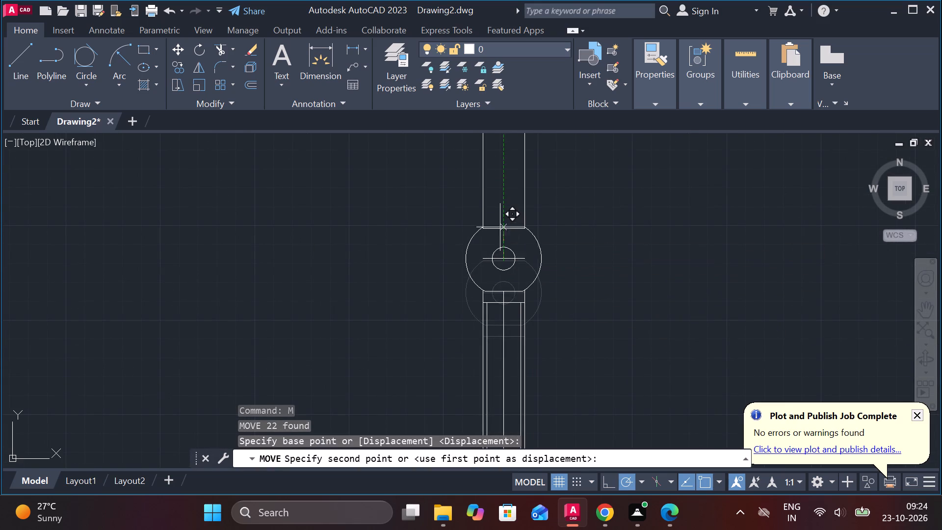
{"action": "left_click", "coordinate": [500, 226]}
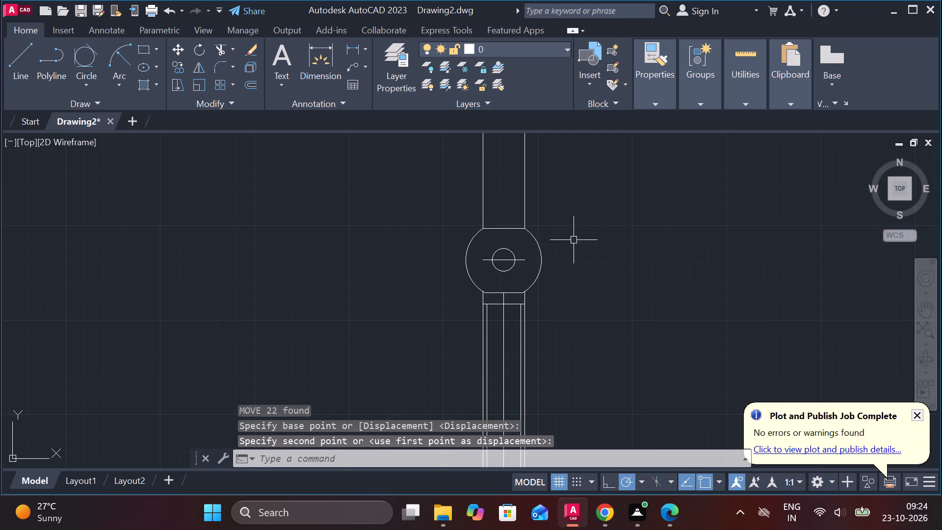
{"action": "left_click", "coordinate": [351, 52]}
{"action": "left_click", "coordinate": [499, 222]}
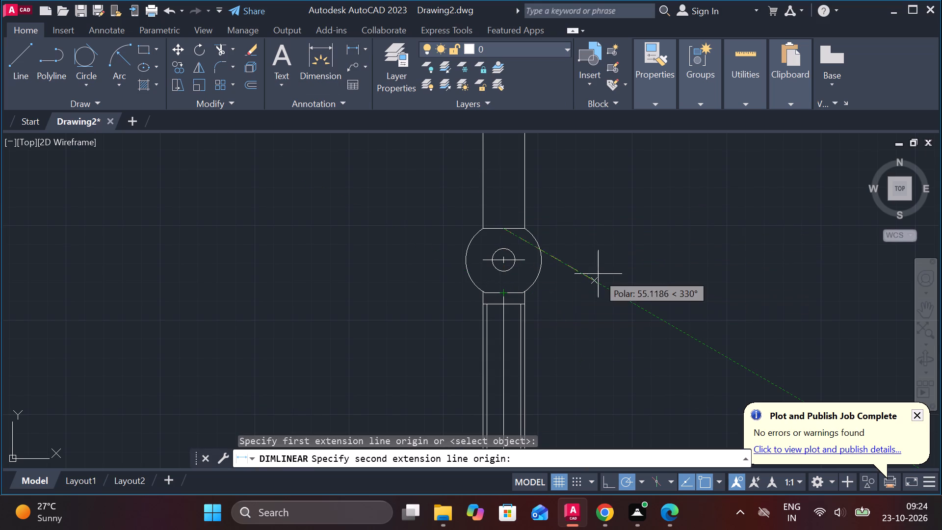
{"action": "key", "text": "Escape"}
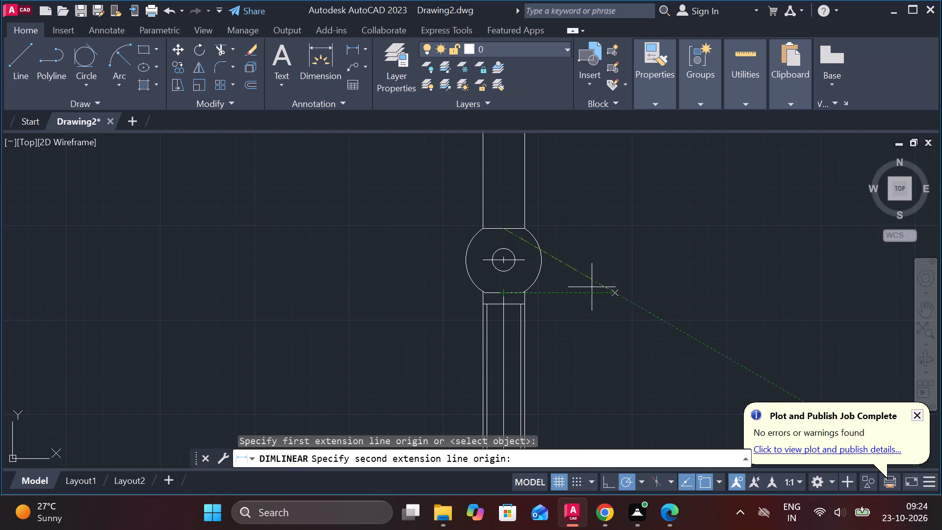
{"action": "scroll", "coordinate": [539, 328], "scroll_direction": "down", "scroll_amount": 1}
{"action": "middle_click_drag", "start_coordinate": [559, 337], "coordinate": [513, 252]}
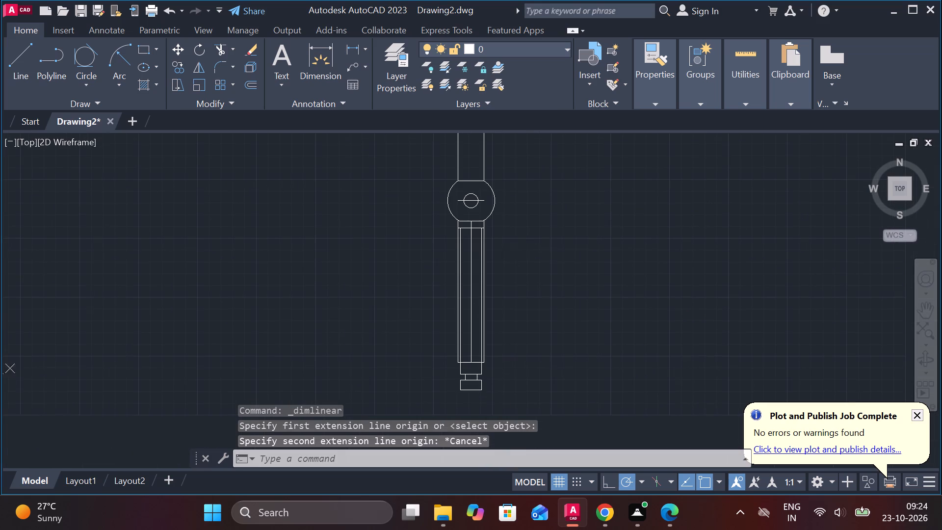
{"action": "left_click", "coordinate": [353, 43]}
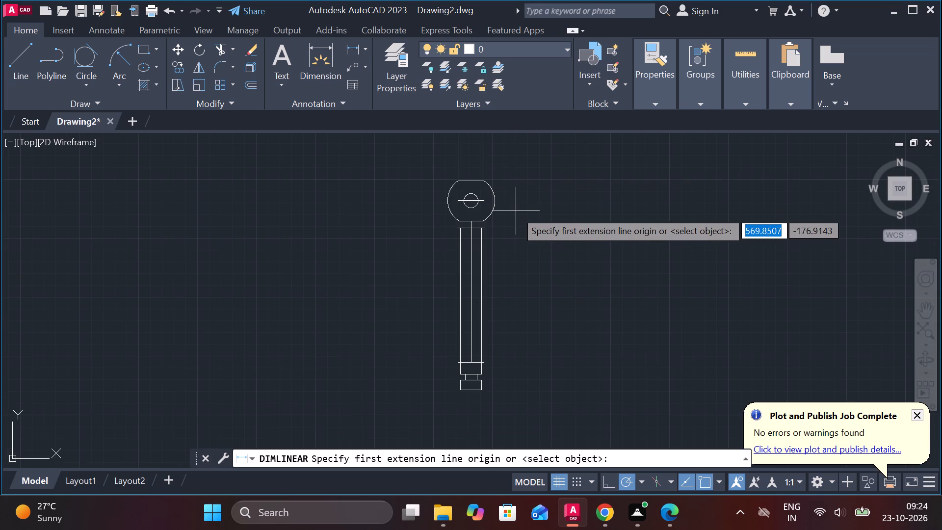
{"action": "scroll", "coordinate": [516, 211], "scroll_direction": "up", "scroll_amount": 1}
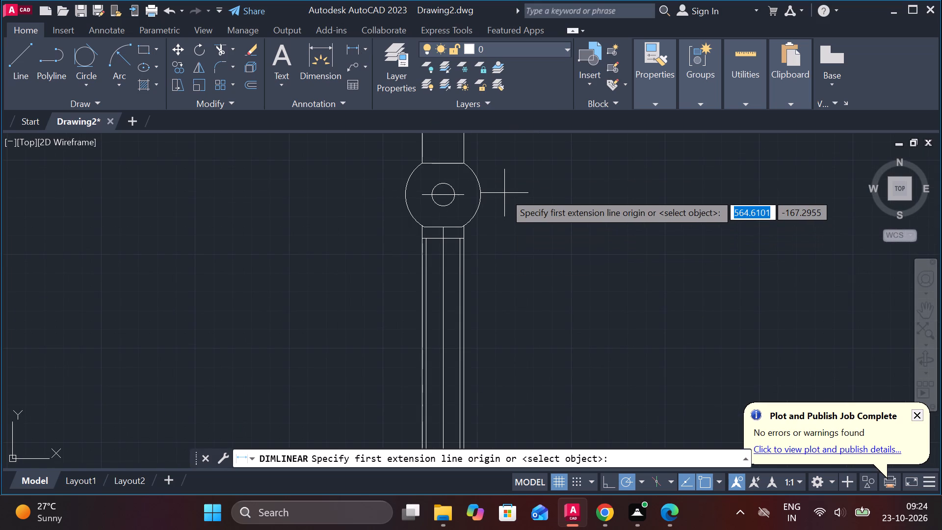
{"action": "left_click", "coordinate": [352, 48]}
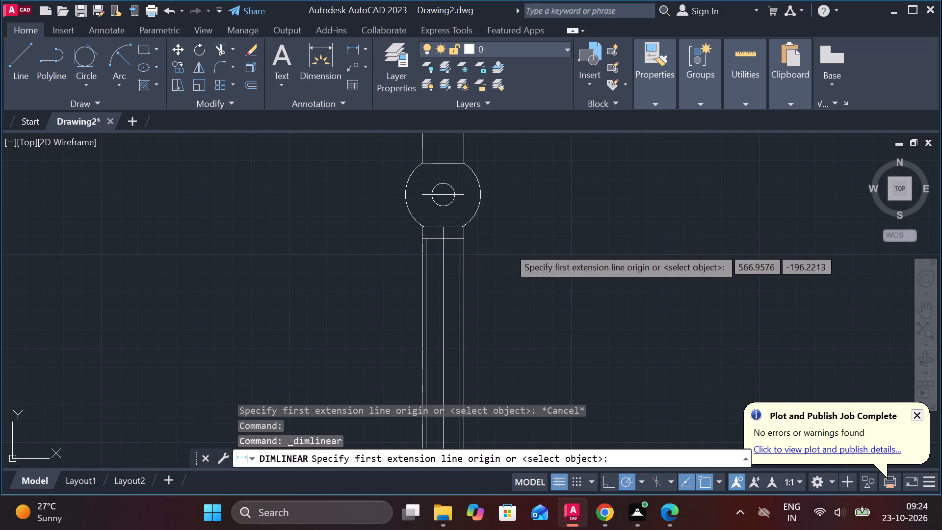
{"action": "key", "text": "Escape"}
Stretch both ends of the boss's horizontal centre line beyond the boss outline, to about 61 overall.
{"action": "left_click", "coordinate": [459, 194]}
{"action": "left_click", "coordinate": [461, 195]}
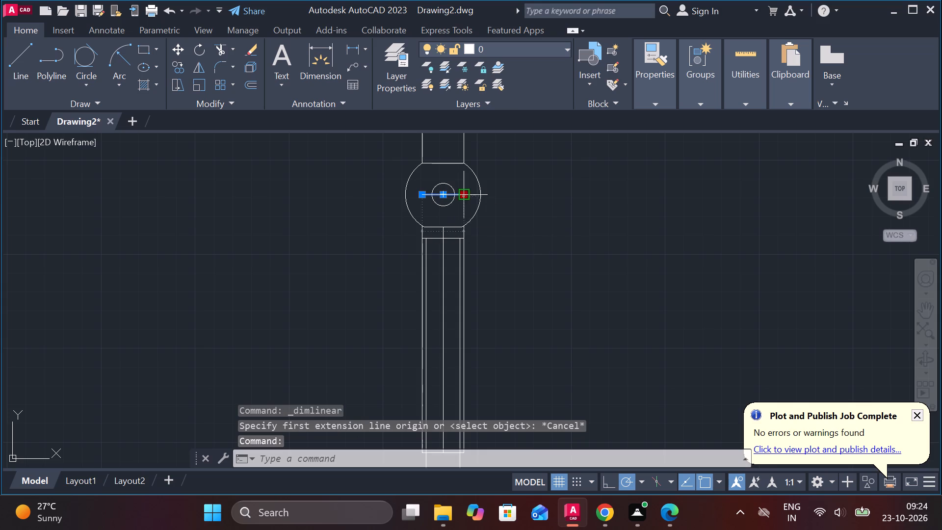
{"action": "left_click", "coordinate": [497, 196]}
{"action": "key", "text": "Escape"}
{"action": "left_click", "coordinate": [439, 196]}
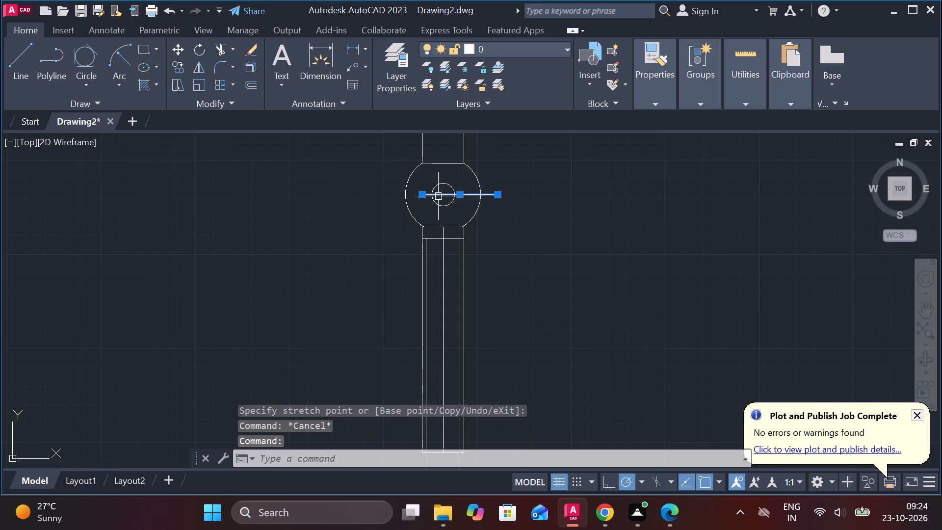
{"action": "left_click", "coordinate": [419, 195]}
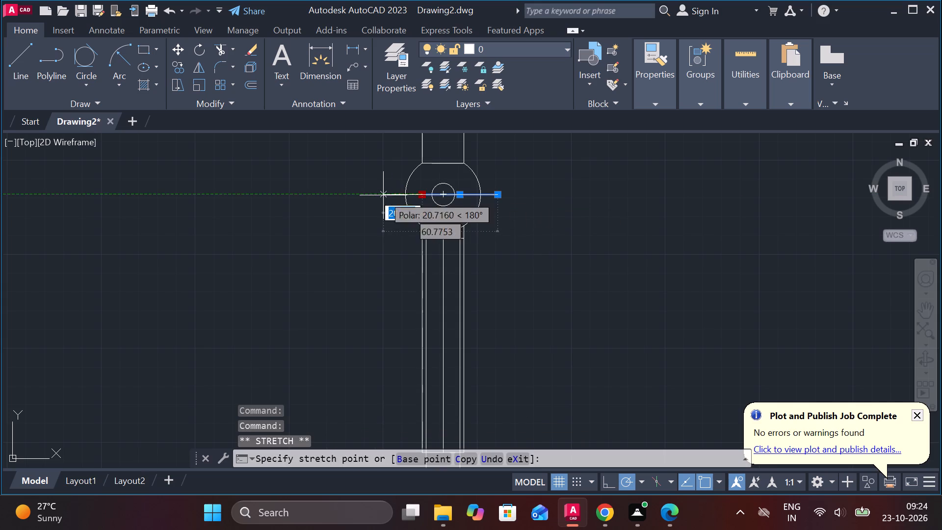
{"action": "left_click", "coordinate": [383, 195]}
{"action": "key", "text": "Escape"}
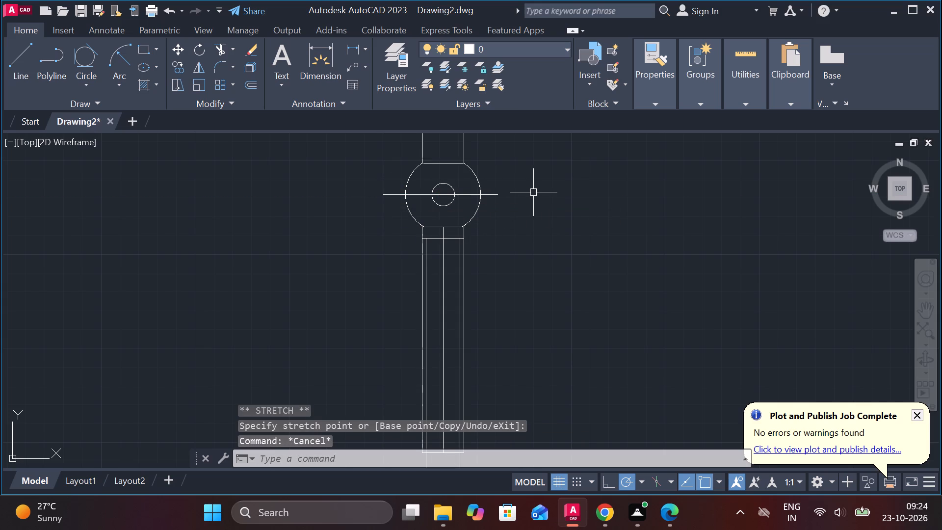
Extend the lower shaft's vertical centre line up through the boss and its hole to the boss's top edge.
{"action": "scroll", "coordinate": [509, 264], "scroll_direction": "down", "scroll_amount": 2}
{"action": "middle_click_drag", "start_coordinate": [528, 251], "coordinate": [469, 382]}
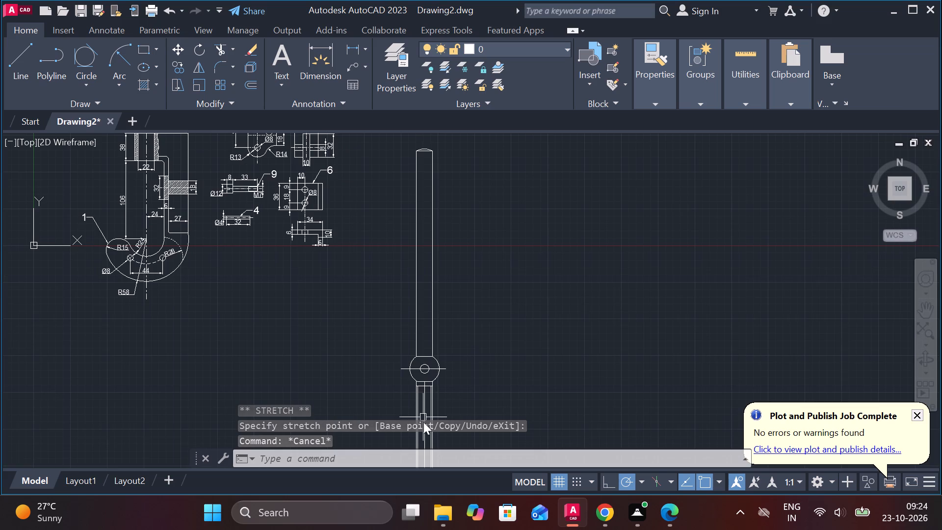
{"action": "scroll", "coordinate": [441, 371], "scroll_direction": "up", "scroll_amount": 2}
{"action": "type", "text": "EX"}
{"action": "key", "text": "space"}
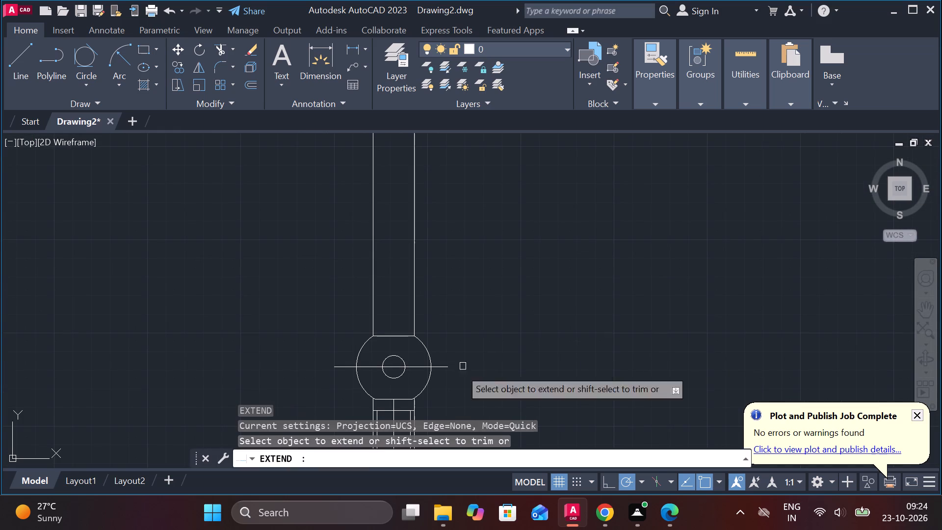
{"action": "middle_click_drag", "start_coordinate": [437, 382], "coordinate": [445, 342]}
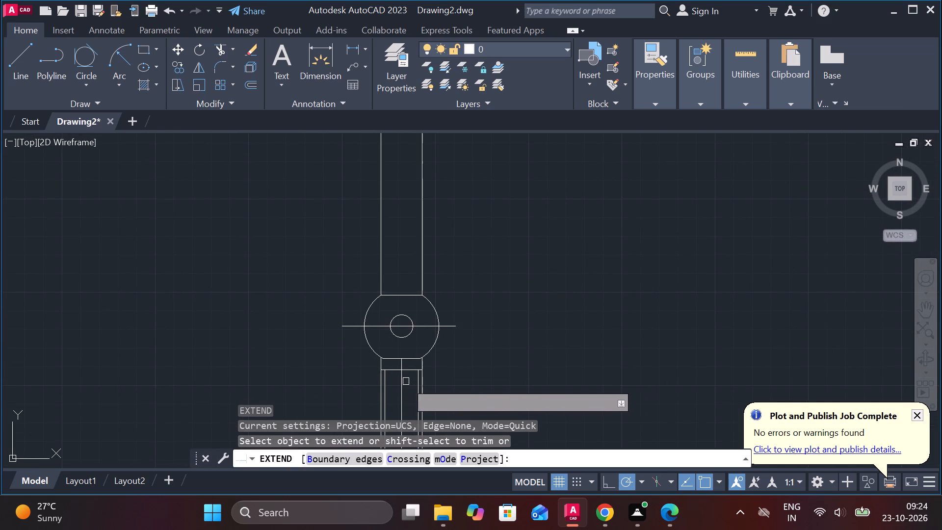
{"action": "left_click", "coordinate": [405, 389]}
{"action": "left_click", "coordinate": [400, 341]}
{"action": "left_click", "coordinate": [400, 336]}
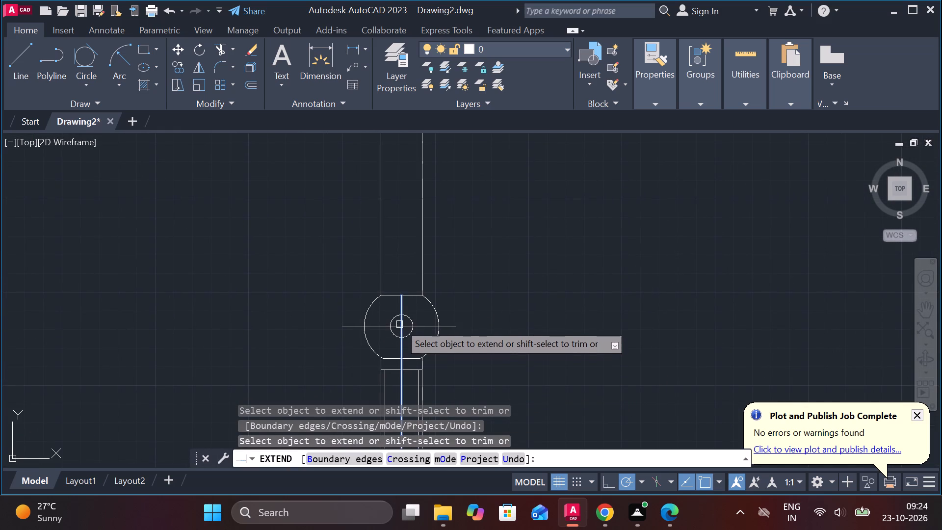
{"action": "left_click", "coordinate": [399, 322]}
{"action": "left_click", "coordinate": [398, 308]}
{"action": "left_click", "coordinate": [401, 304]}
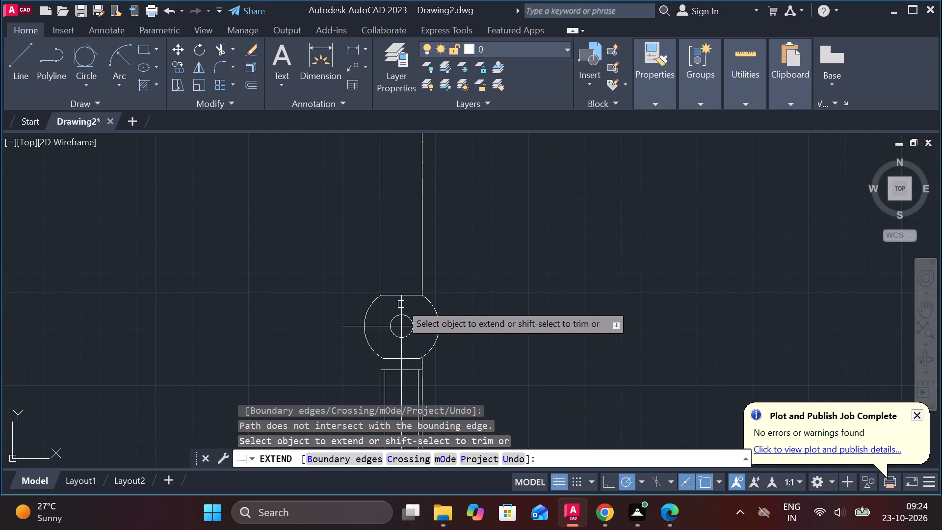
{"action": "key", "text": "Escape"}
Draw a vertical centre line about 300 long from the boss's top edge midpoint up past the shaft's rounded top end.
{"action": "key", "text": "l"}
{"action": "key", "text": "Return"}
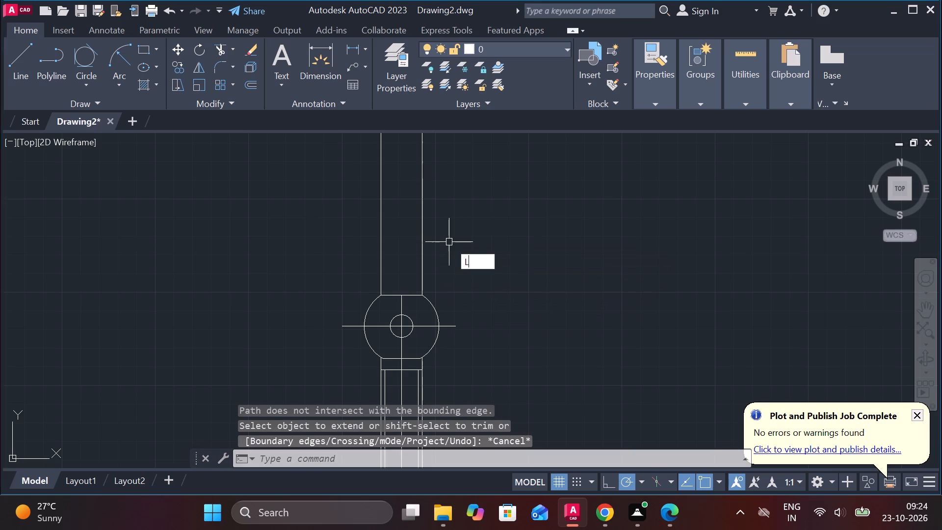
{"action": "left_click", "coordinate": [405, 297]}
{"action": "scroll", "coordinate": [420, 229], "scroll_direction": "down", "scroll_amount": 2}
{"action": "middle_click_drag", "start_coordinate": [421, 228], "coordinate": [431, 330]}
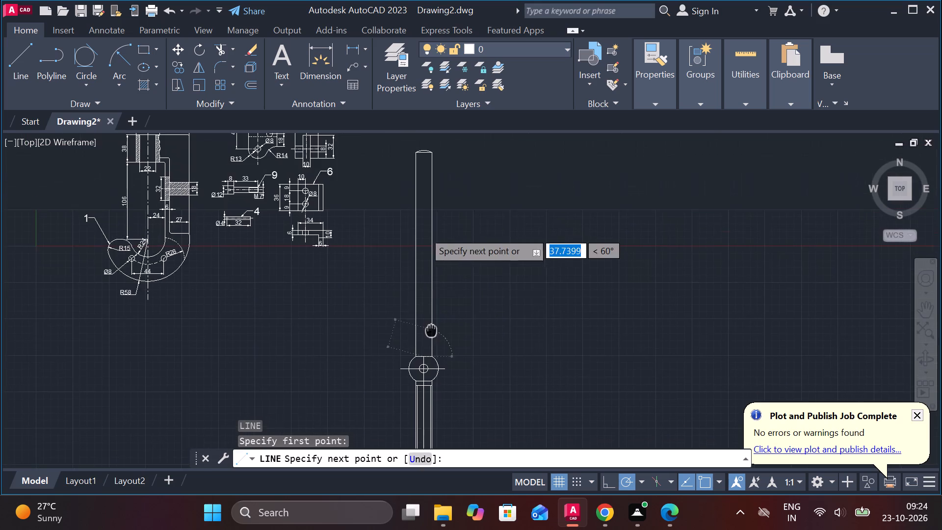
{"action": "middle_click_drag", "start_coordinate": [431, 330], "coordinate": [431, 330]}
{"action": "scroll", "coordinate": [444, 192], "scroll_direction": "up", "scroll_amount": 1}
{"action": "middle_click_drag", "start_coordinate": [444, 195], "coordinate": [440, 290]}
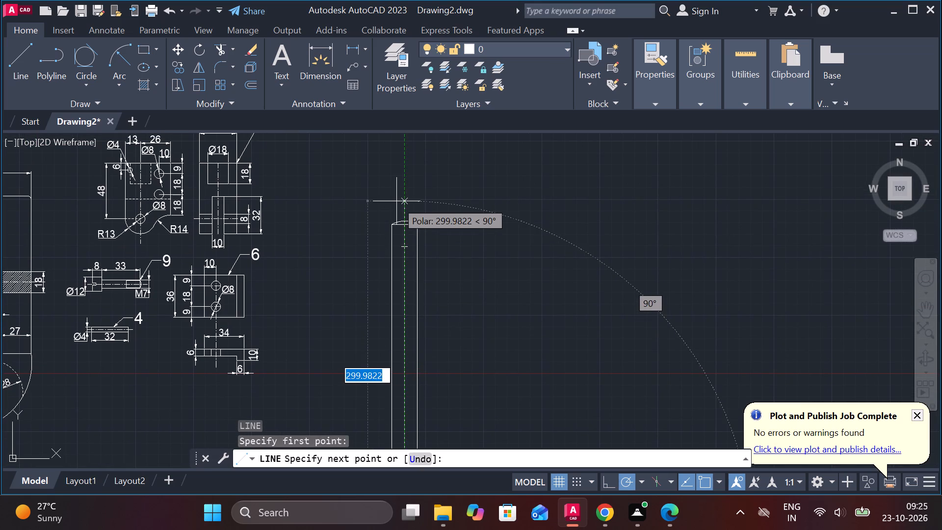
{"action": "left_click", "coordinate": [396, 201]}
{"action": "key", "text": "Escape"}
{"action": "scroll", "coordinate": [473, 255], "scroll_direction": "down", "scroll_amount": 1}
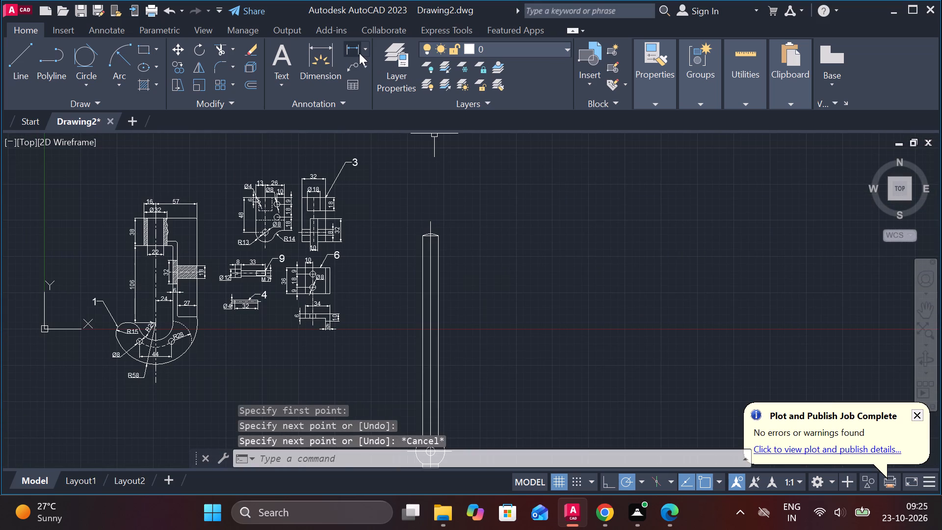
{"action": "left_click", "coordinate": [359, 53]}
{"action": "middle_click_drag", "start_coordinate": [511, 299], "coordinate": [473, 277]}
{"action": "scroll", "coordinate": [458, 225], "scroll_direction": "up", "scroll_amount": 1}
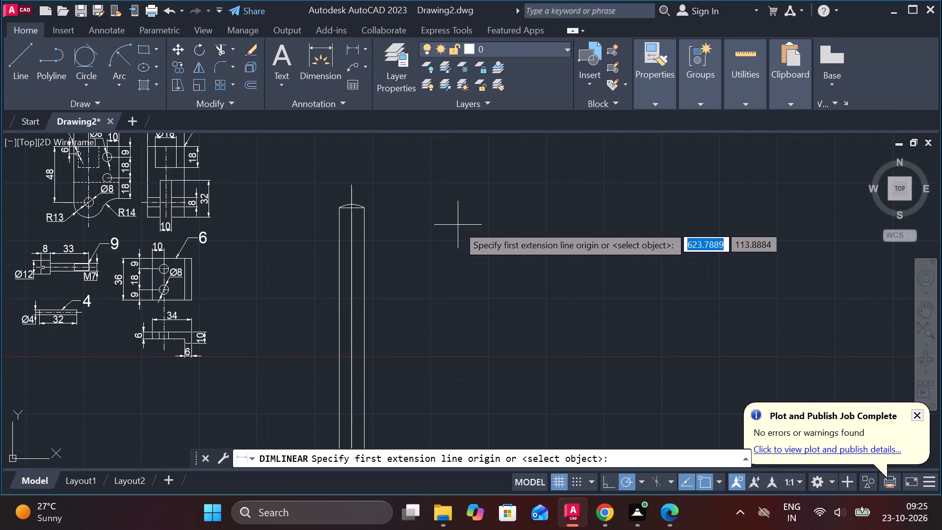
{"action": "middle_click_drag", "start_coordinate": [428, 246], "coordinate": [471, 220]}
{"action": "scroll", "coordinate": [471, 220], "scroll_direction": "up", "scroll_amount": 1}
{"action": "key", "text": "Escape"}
Draw a downward-bulging start-end-radius arc of radius about 7.8 from the upper shaft's left side line to its centre line.
{"action": "scroll", "coordinate": [493, 268], "scroll_direction": "down", "scroll_amount": 2}
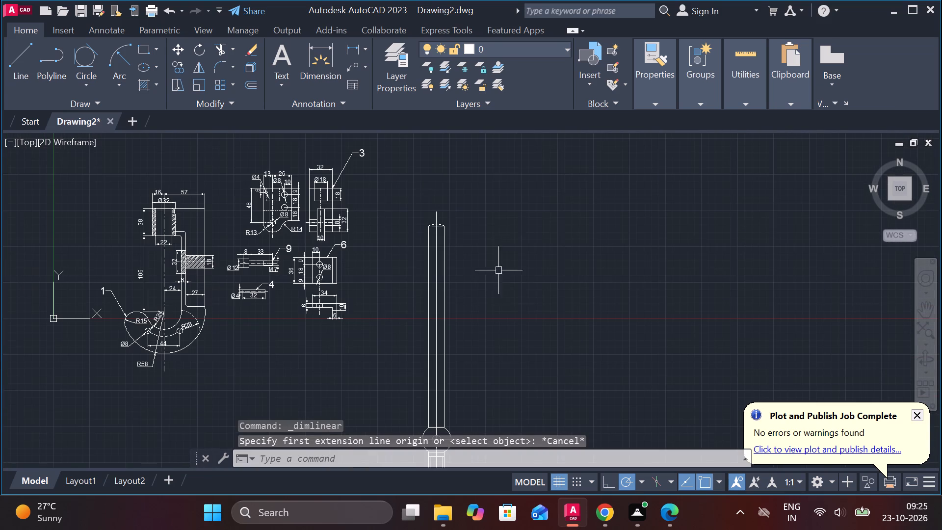
{"action": "scroll", "coordinate": [493, 291], "scroll_direction": "up", "scroll_amount": 2}
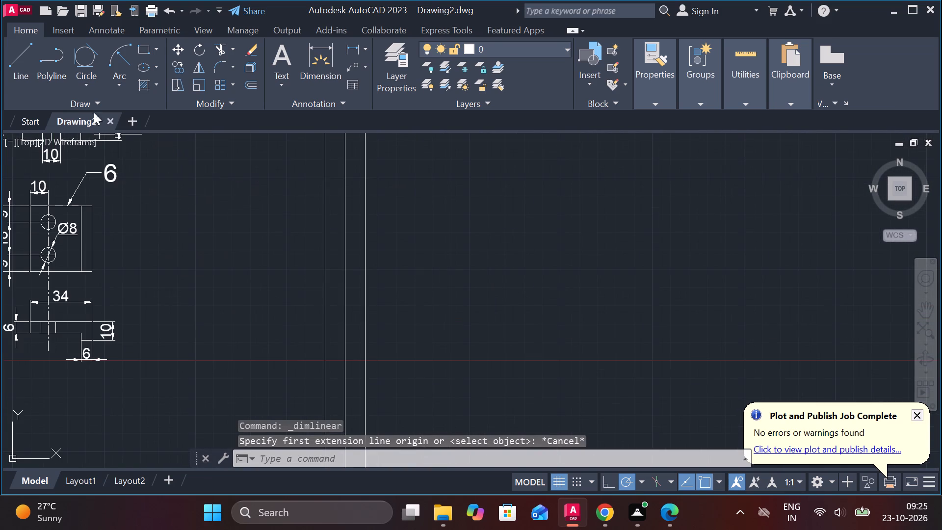
{"action": "left_click", "coordinate": [117, 54]}
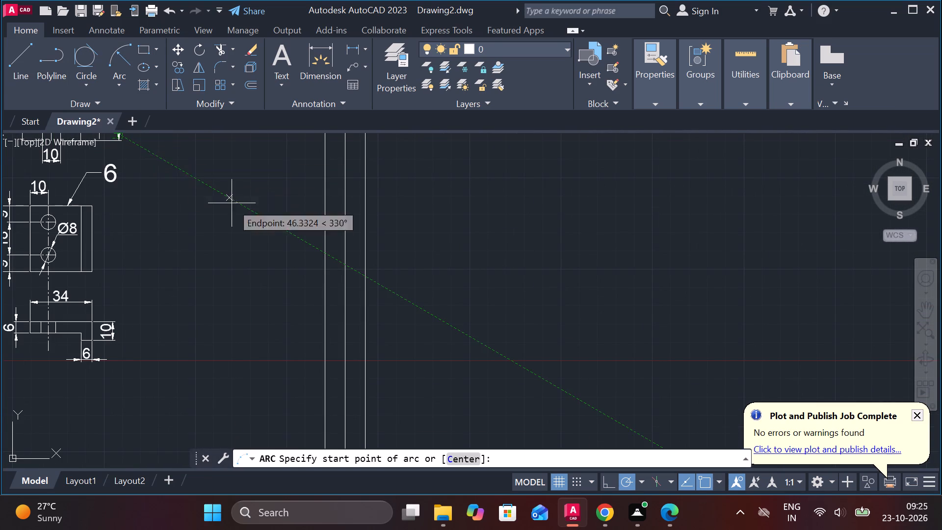
{"action": "scroll", "coordinate": [342, 253], "scroll_direction": "down", "scroll_amount": 3}
{"action": "scroll", "coordinate": [334, 279], "scroll_direction": "up", "scroll_amount": 3}
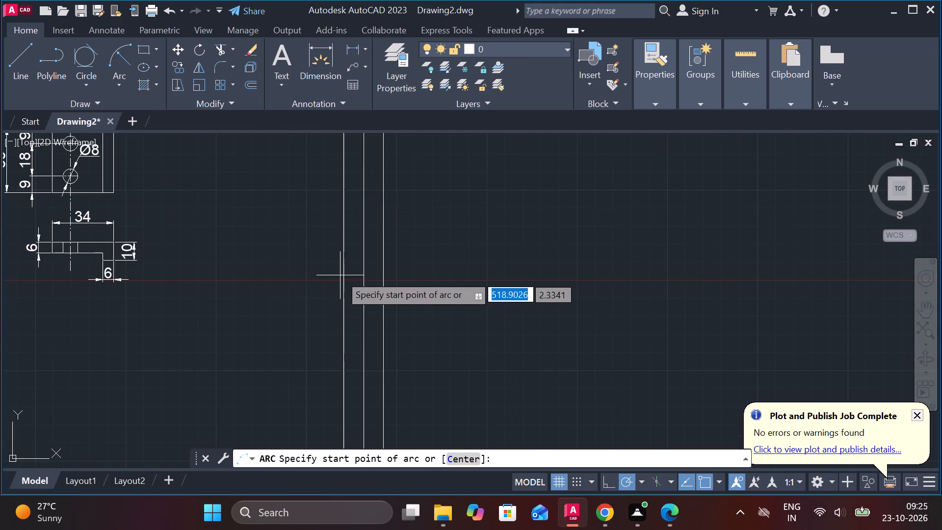
{"action": "left_click", "coordinate": [342, 254]}
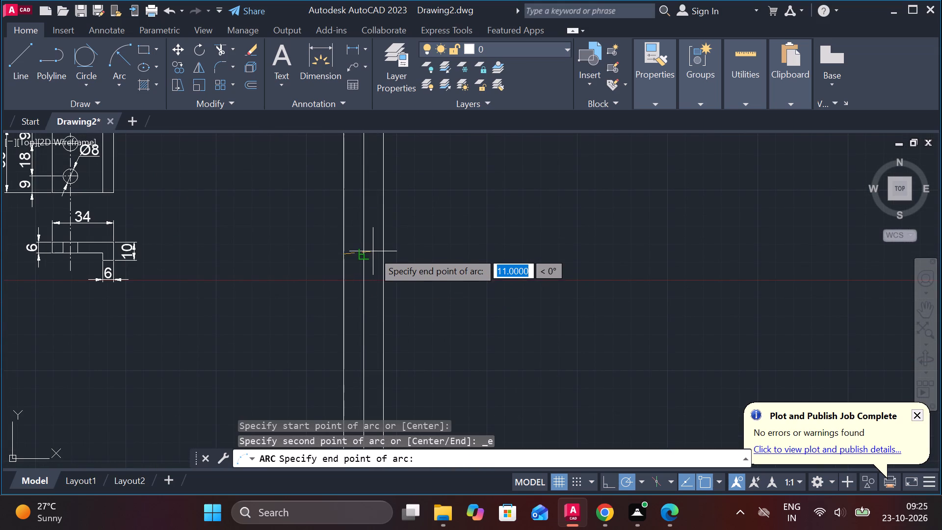
{"action": "left_click", "coordinate": [363, 250]}
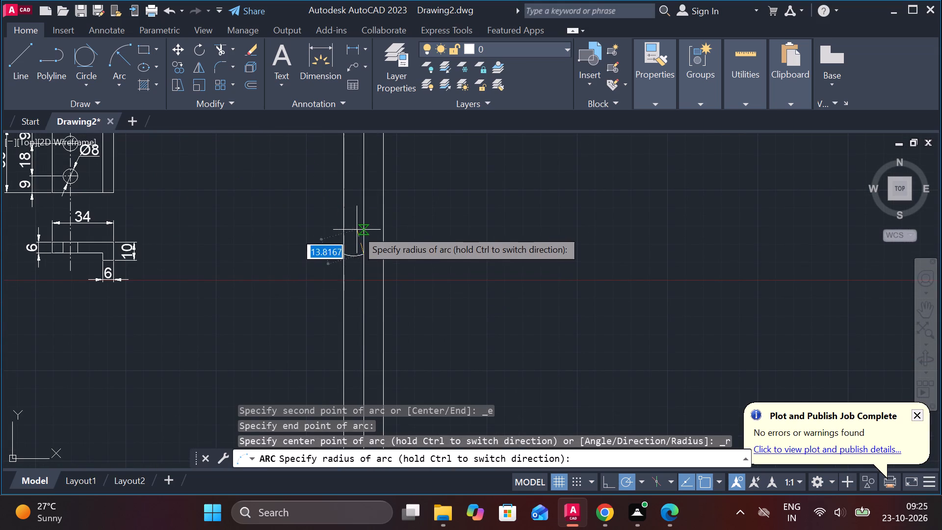
{"action": "scroll", "coordinate": [357, 230], "scroll_direction": "up", "scroll_amount": 3}
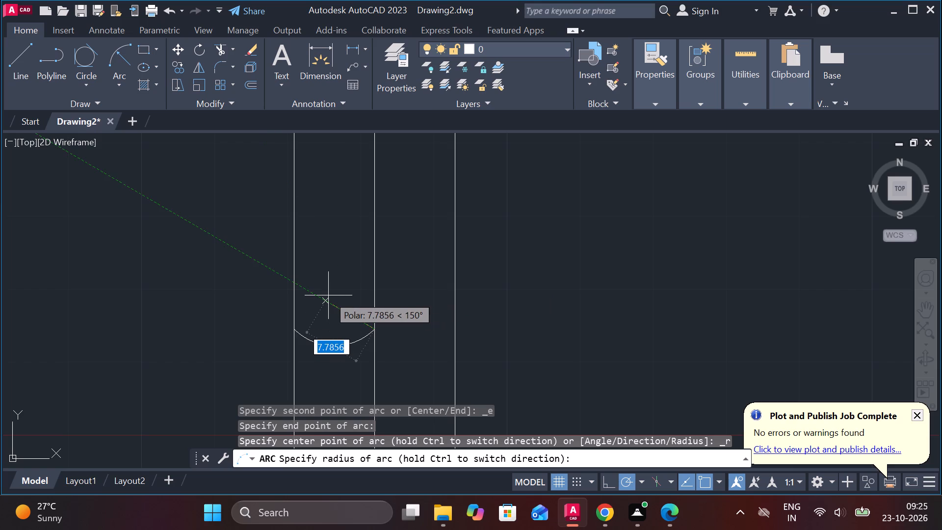
{"action": "left_click", "coordinate": [328, 295]}
Mirror the arc about the horizontal line through its two endpoints, keeping the original arc.
{"action": "left_click", "coordinate": [354, 343]}
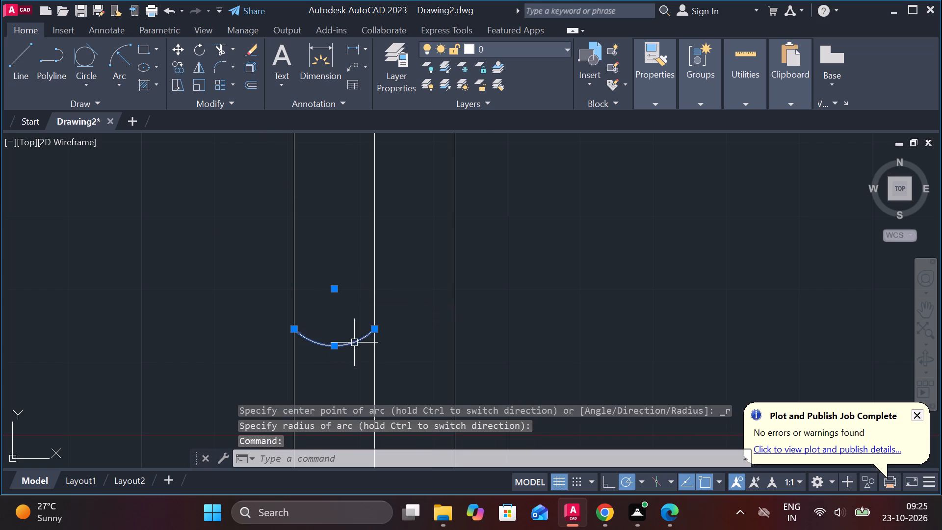
{"action": "type", "text": "MI"}
{"action": "key", "text": "Return"}
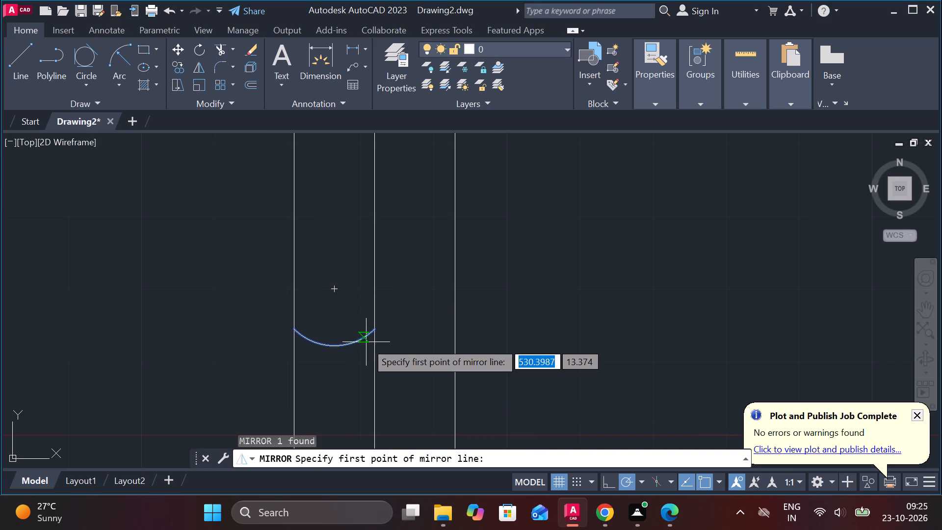
{"action": "left_click", "coordinate": [378, 336]}
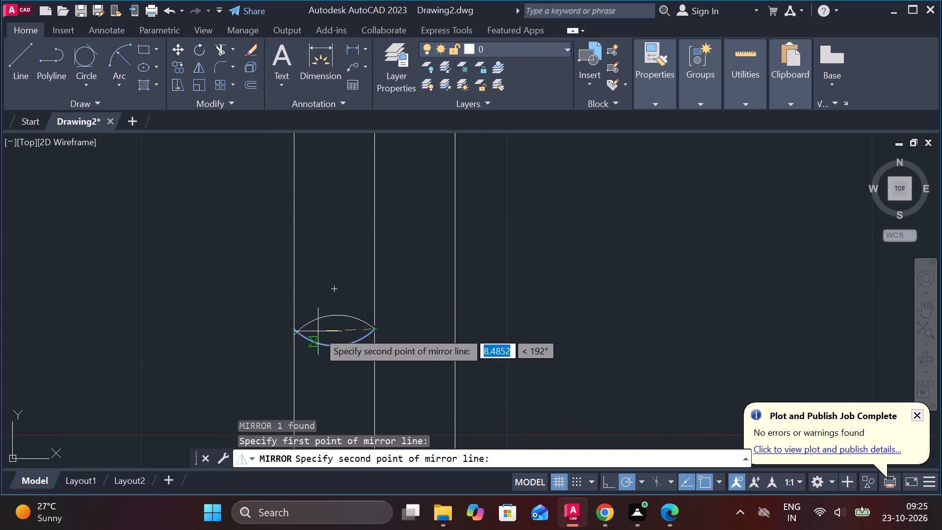
{"action": "left_click", "coordinate": [290, 330]}
{"action": "left_click_drag", "start_coordinate": [314, 383], "coordinate": [290, 330]}
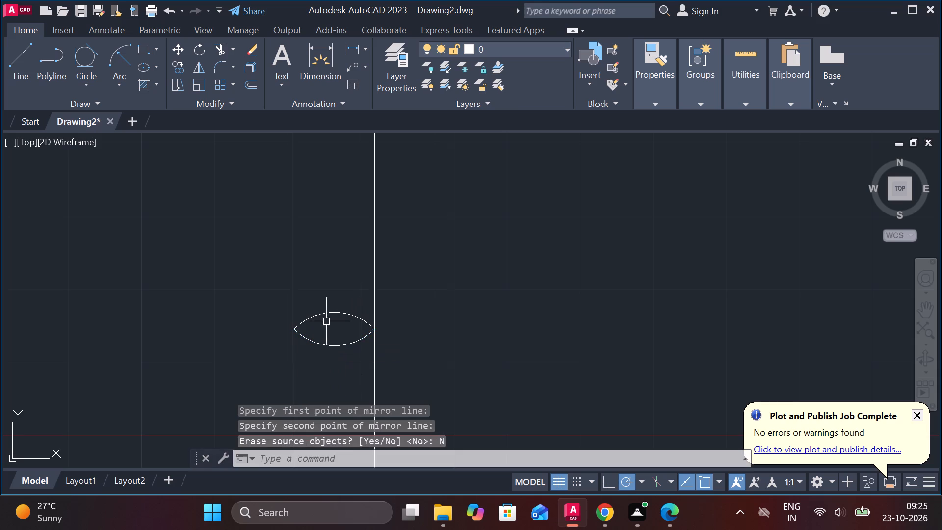
Copy the upper arc 11 to the right so that it spans from the centre line to the shaft's right side line.
{"action": "left_click", "coordinate": [364, 341]}
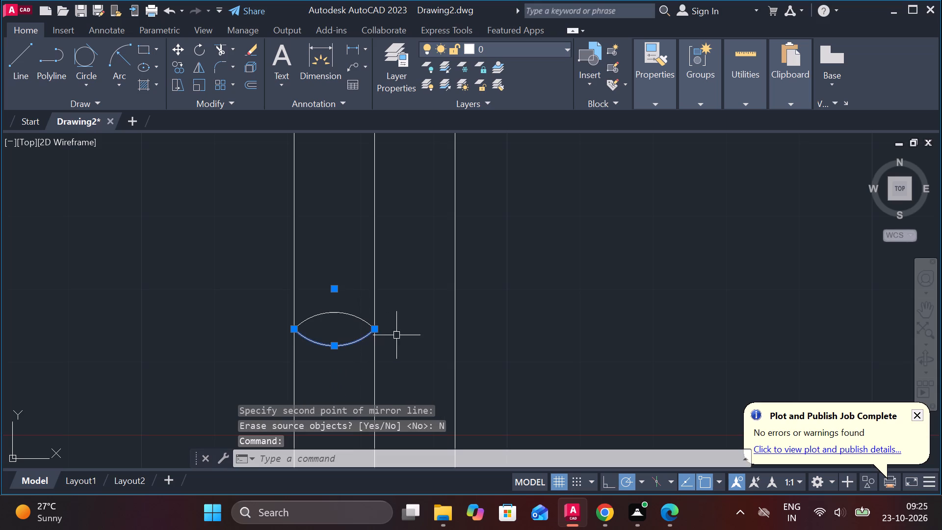
{"action": "key", "text": "Escape"}
{"action": "left_click", "coordinate": [356, 319]}
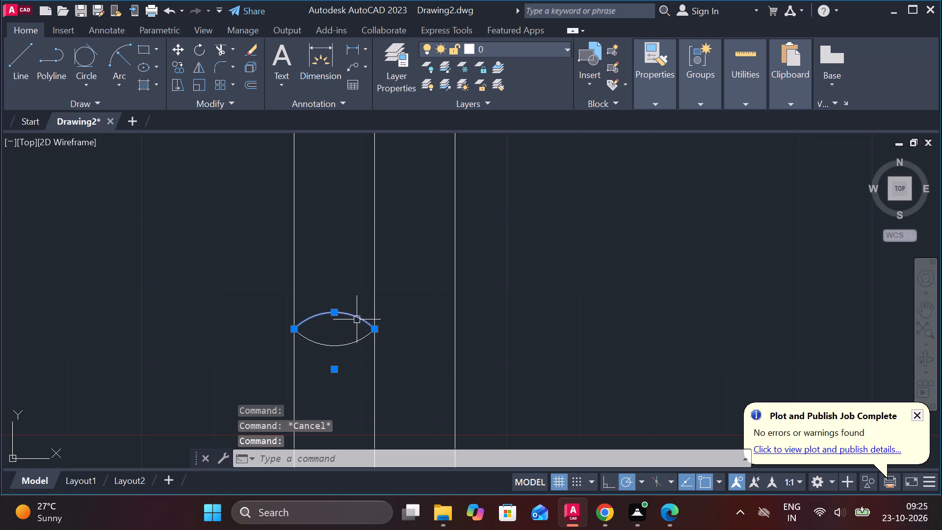
{"action": "type", "text": "CO"}
{"action": "key", "text": "Return"}
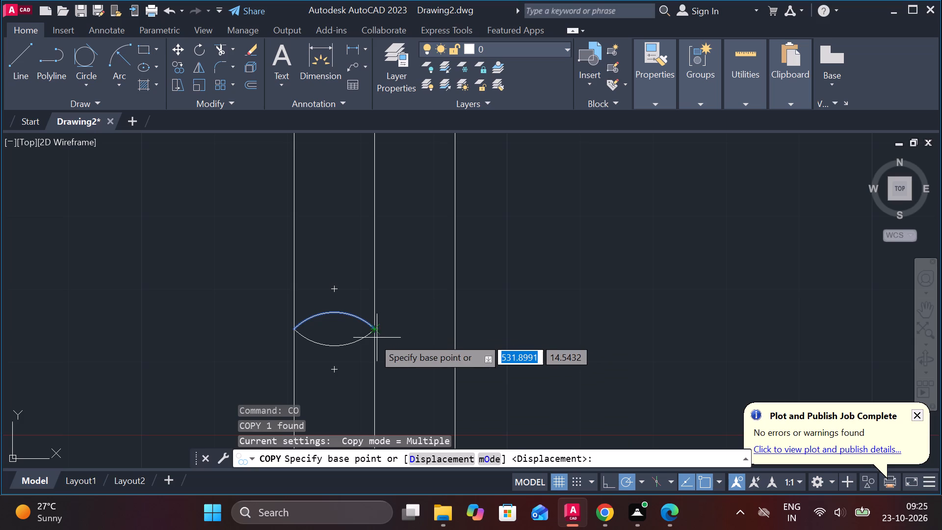
{"action": "left_click", "coordinate": [373, 331]}
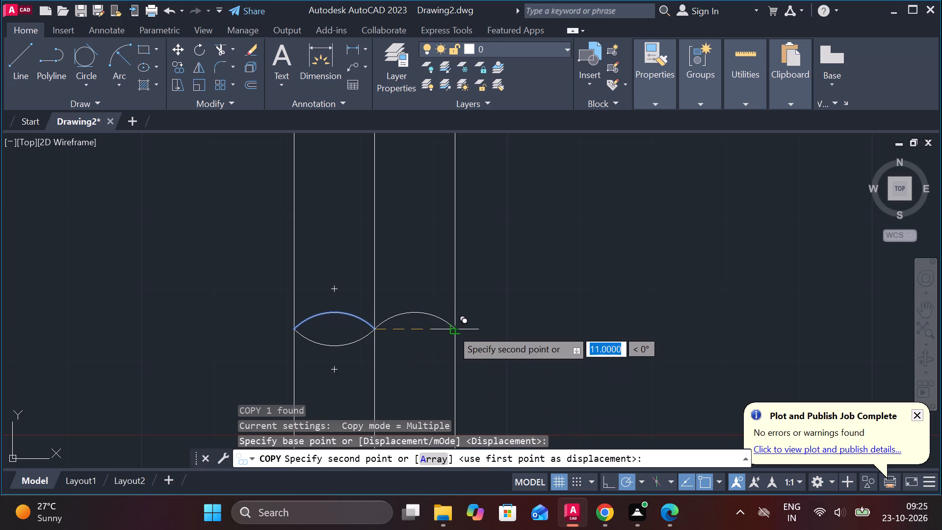
{"action": "left_click", "coordinate": [452, 329]}
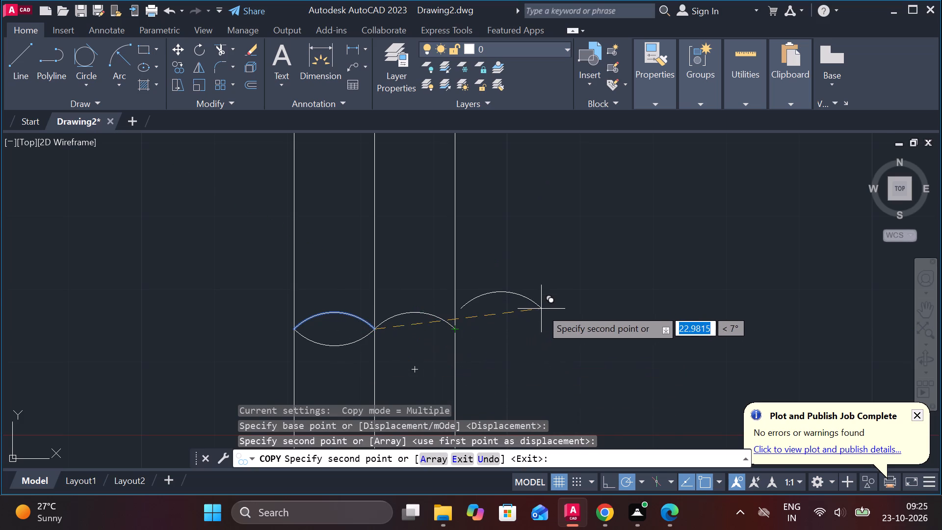
{"action": "scroll", "coordinate": [541, 309], "scroll_direction": "down", "scroll_amount": 2}
{"action": "middle_click_drag", "start_coordinate": [542, 308], "coordinate": [526, 244]}
{"action": "key", "text": "Escape"}
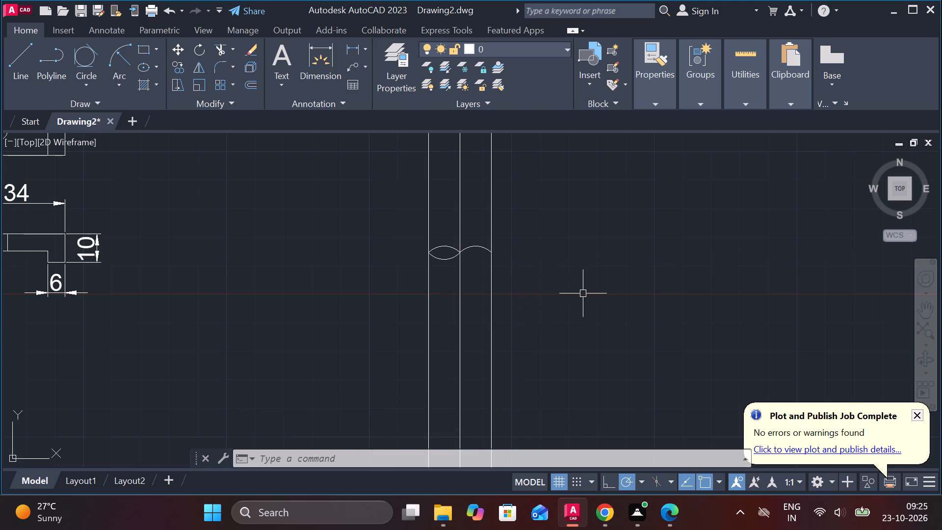
Copy the three break-line arcs straight down along the centre line by about 39.7.
{"action": "scroll", "coordinate": [440, 264], "scroll_direction": "up", "scroll_amount": 1}
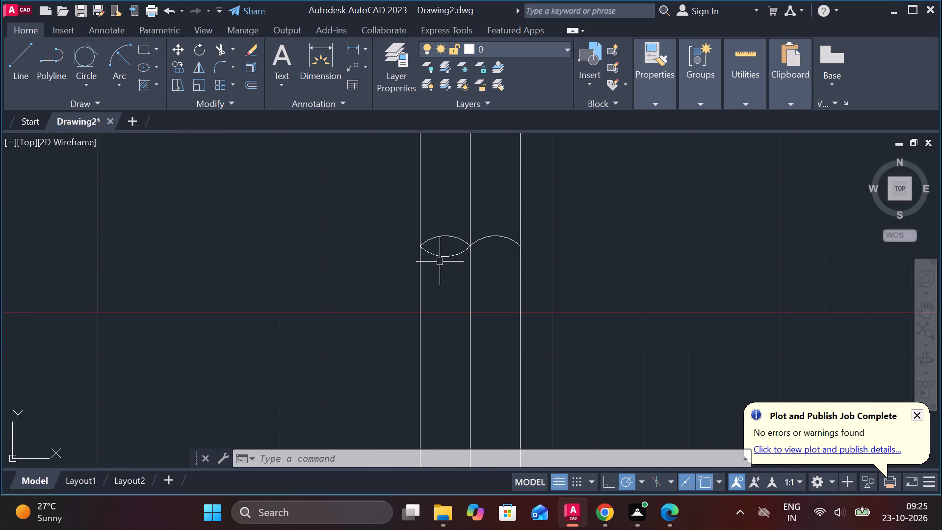
{"action": "left_click", "coordinate": [444, 256]}
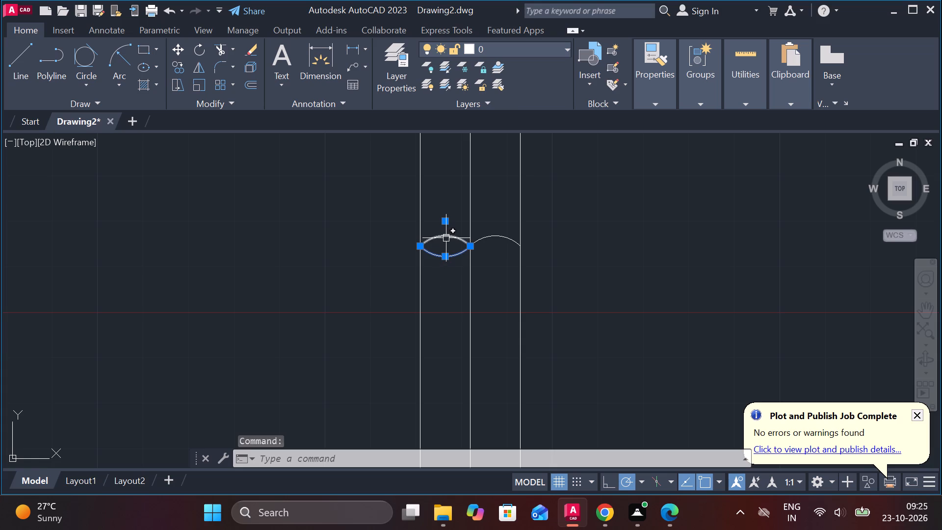
{"action": "left_click", "coordinate": [446, 236]}
{"action": "left_click", "coordinate": [511, 236]}
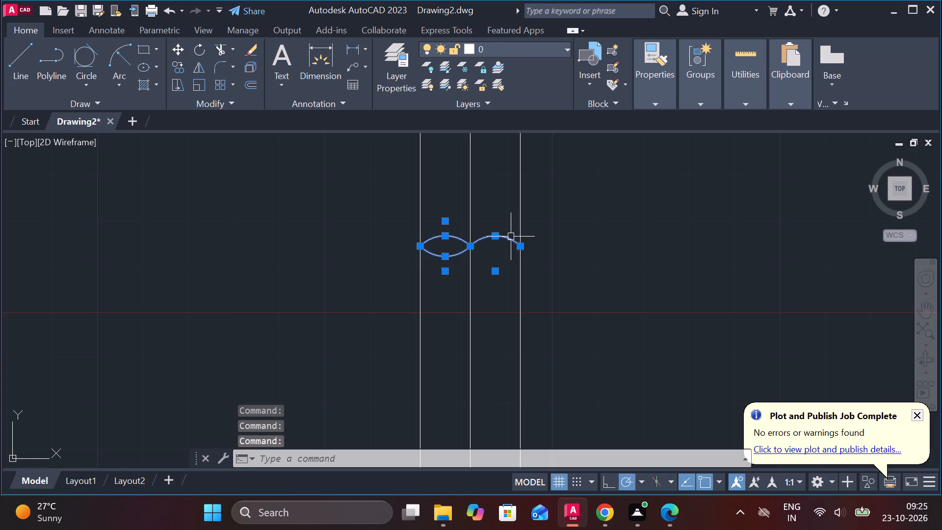
{"action": "type", "text": "CO"}
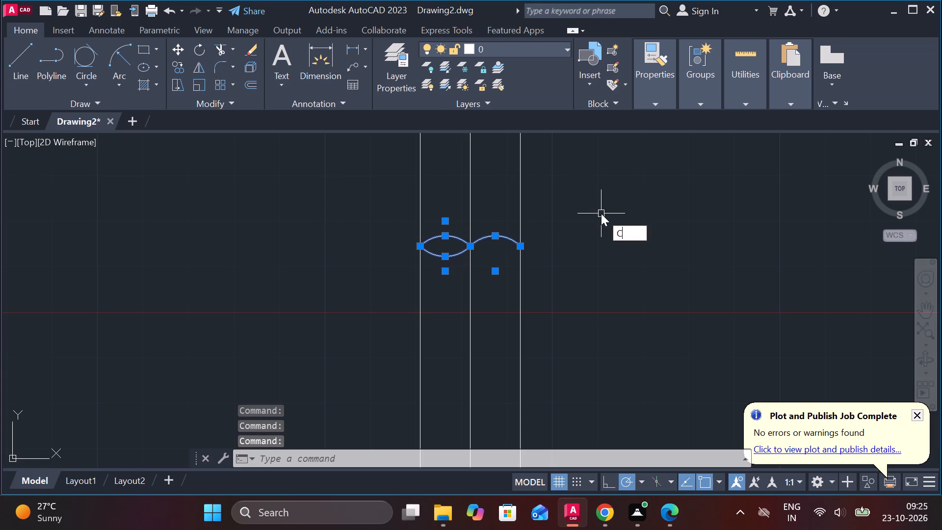
{"action": "key", "text": "Return"}
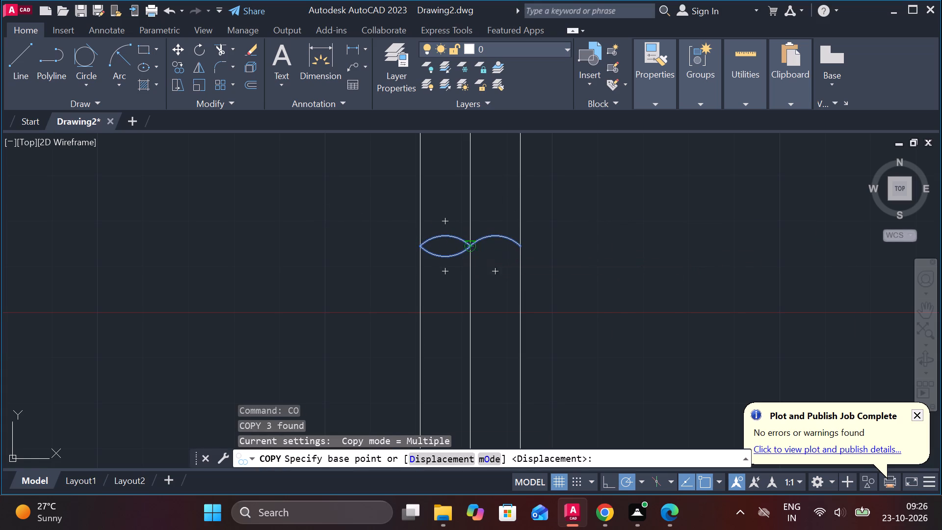
{"action": "left_click", "coordinate": [471, 244]}
{"action": "scroll", "coordinate": [468, 338], "scroll_direction": "down", "scroll_amount": 4}
{"action": "scroll", "coordinate": [488, 362], "scroll_direction": "up", "scroll_amount": 2}
{"action": "middle_click_drag", "start_coordinate": [455, 335], "coordinate": [447, 296]}
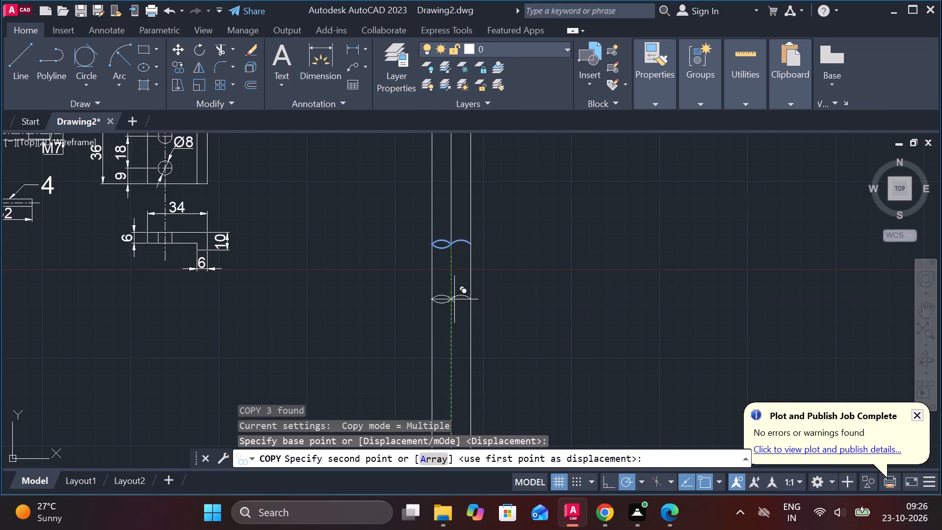
{"action": "scroll", "coordinate": [449, 311], "scroll_direction": "down", "scroll_amount": 2}
{"action": "scroll", "coordinate": [449, 318], "scroll_direction": "up", "scroll_amount": 2}
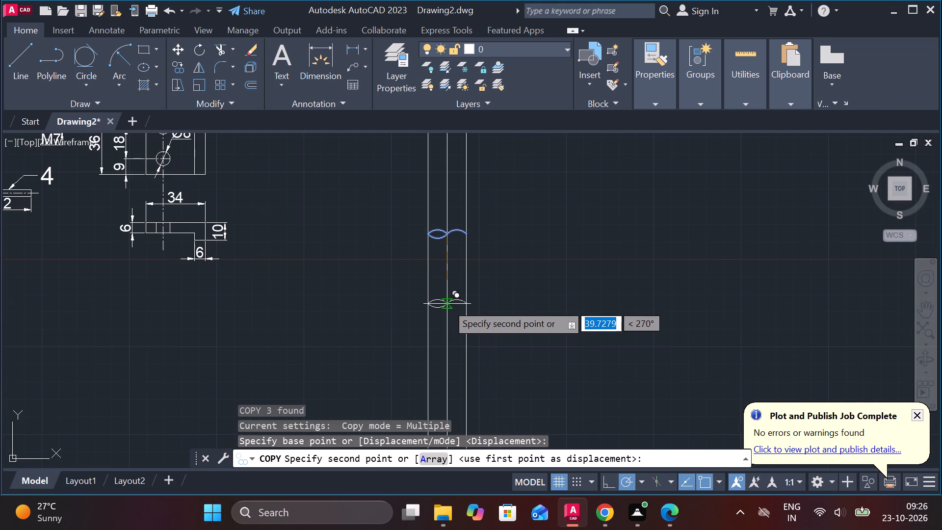
{"action": "left_click", "coordinate": [447, 304]}
{"action": "scroll", "coordinate": [503, 265], "scroll_direction": "up", "scroll_amount": 3}
{"action": "scroll", "coordinate": [456, 279], "scroll_direction": "down", "scroll_amount": 1}
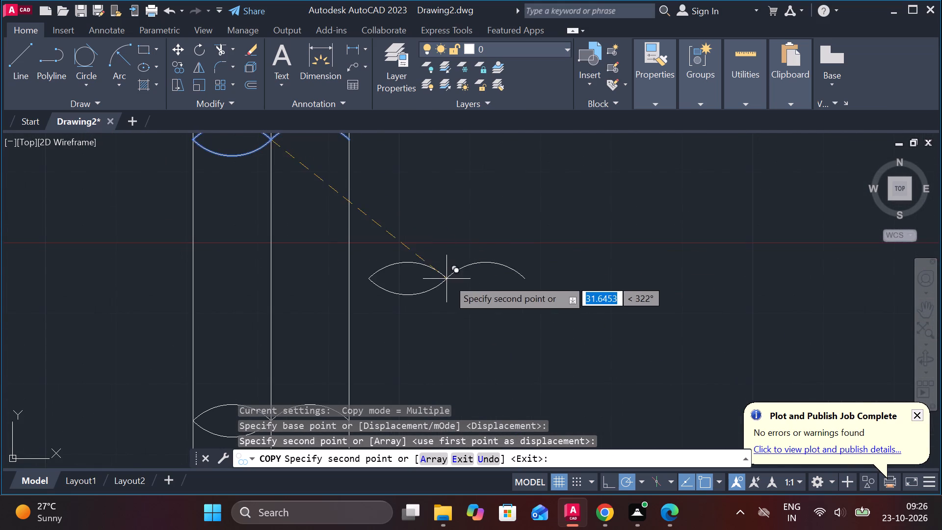
{"action": "key", "text": "Escape"}
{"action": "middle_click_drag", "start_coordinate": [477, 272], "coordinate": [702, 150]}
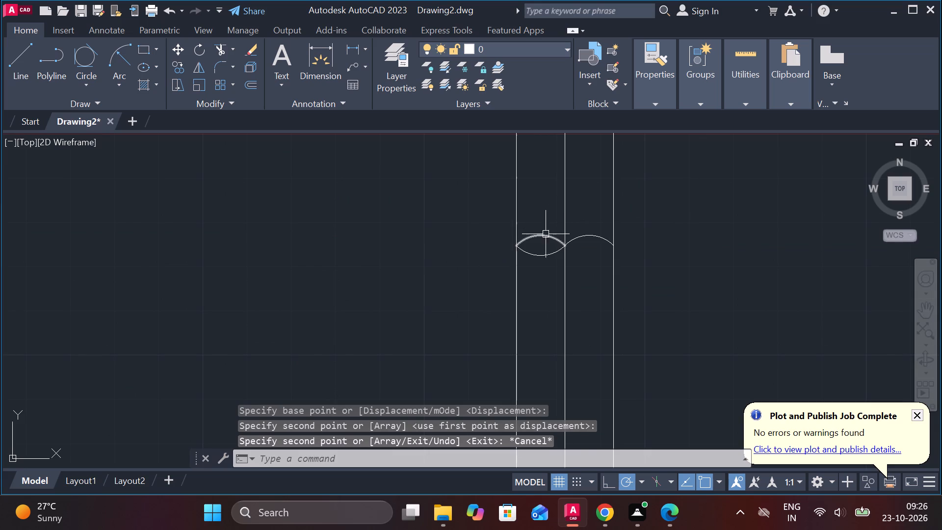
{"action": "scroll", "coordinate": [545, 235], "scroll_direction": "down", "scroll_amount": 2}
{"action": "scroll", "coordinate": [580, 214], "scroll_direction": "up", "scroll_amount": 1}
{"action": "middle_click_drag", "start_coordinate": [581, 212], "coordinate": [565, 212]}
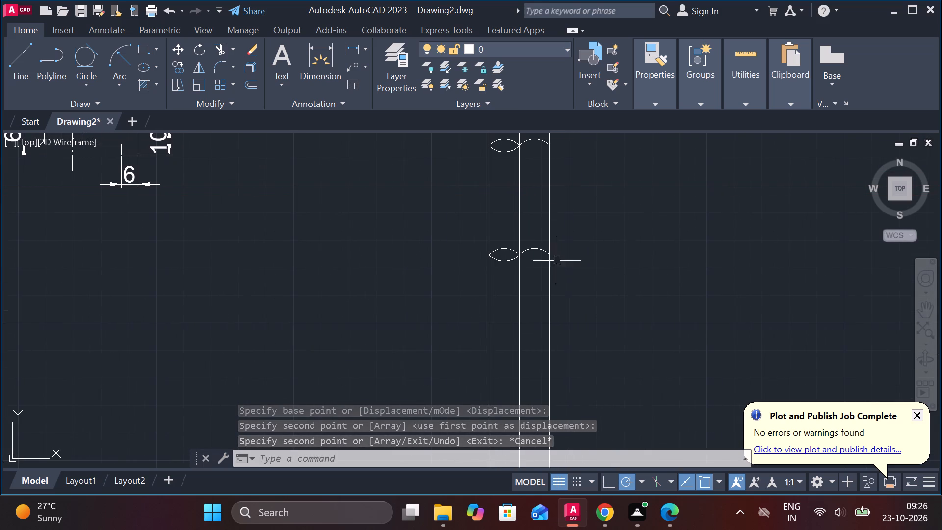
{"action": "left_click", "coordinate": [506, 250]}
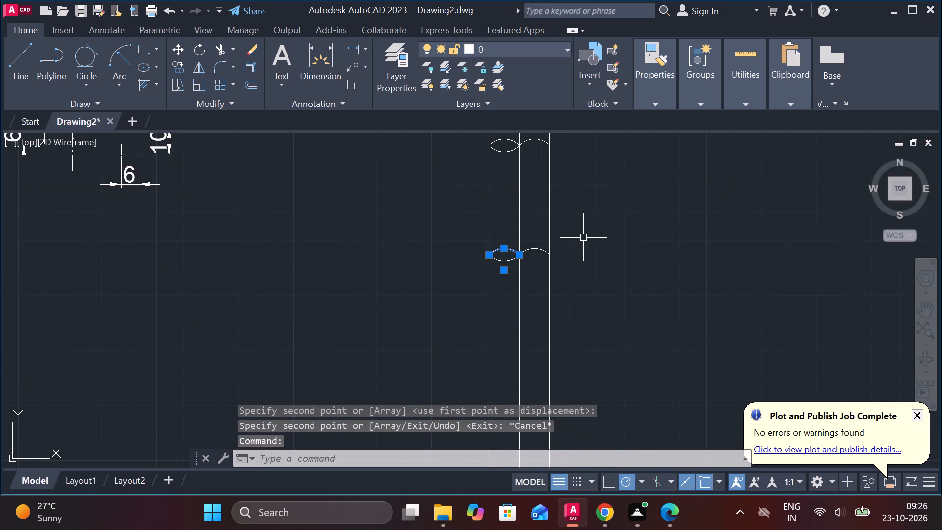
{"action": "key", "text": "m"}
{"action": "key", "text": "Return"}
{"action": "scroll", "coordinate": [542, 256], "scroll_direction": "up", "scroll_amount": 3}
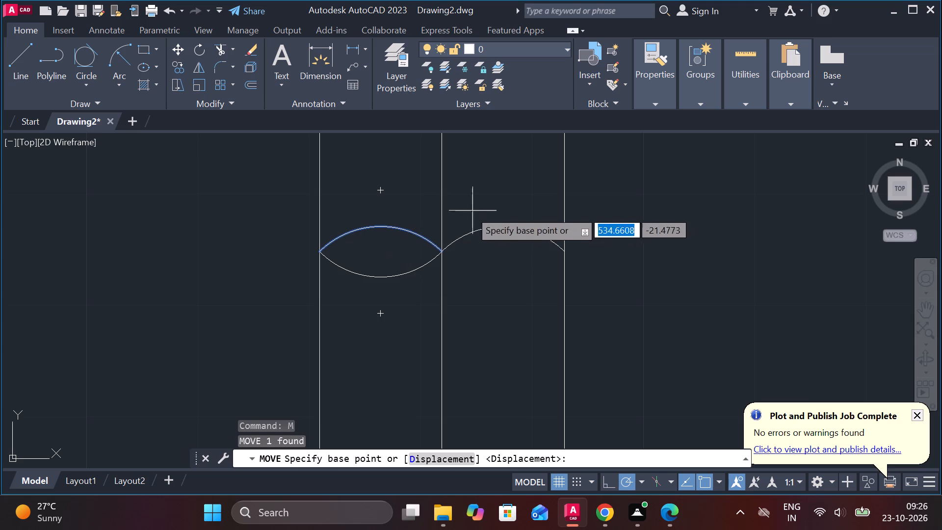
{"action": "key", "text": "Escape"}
Copy the lower break symbol's downward-bulging arc to span from the centre line to the shaft's right side line.
{"action": "left_click", "coordinate": [425, 265]}
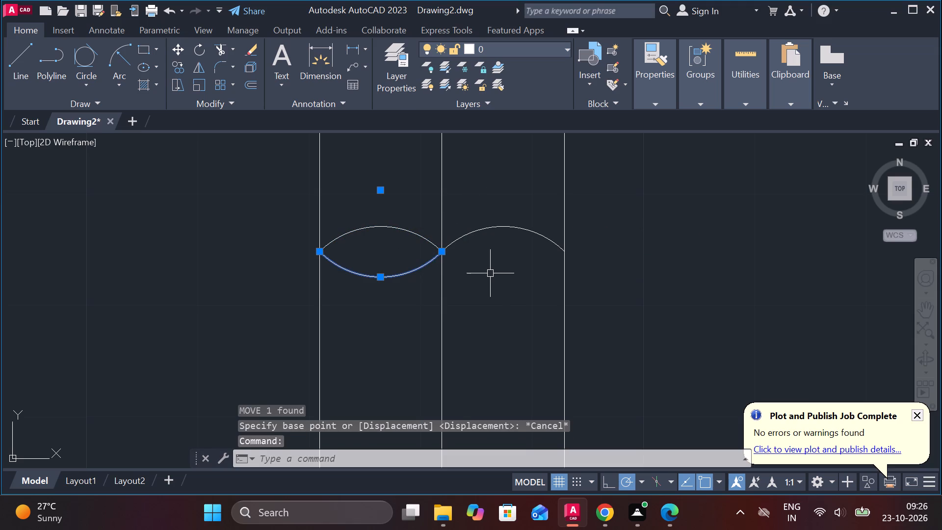
{"action": "type", "text": "CO"}
{"action": "key", "text": "Return"}
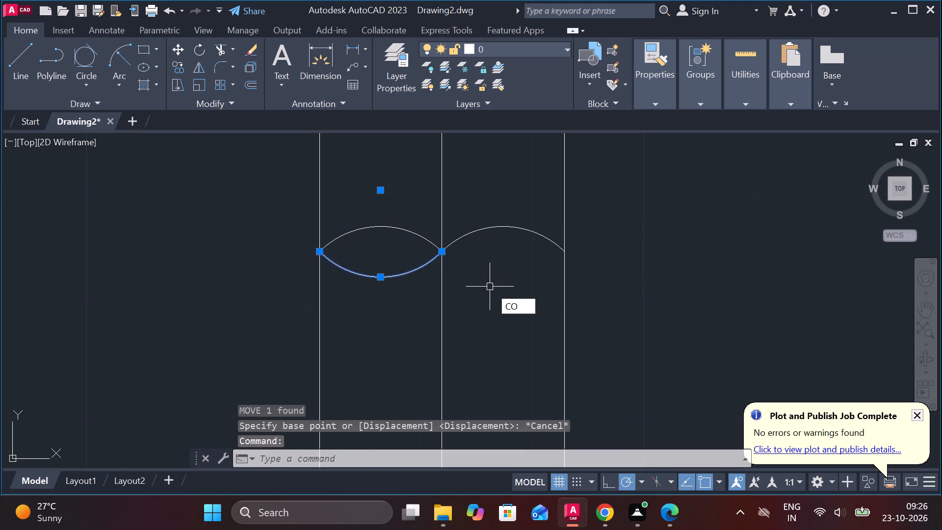
{"action": "left_click", "coordinate": [321, 252]}
{"action": "left_click", "coordinate": [442, 258]}
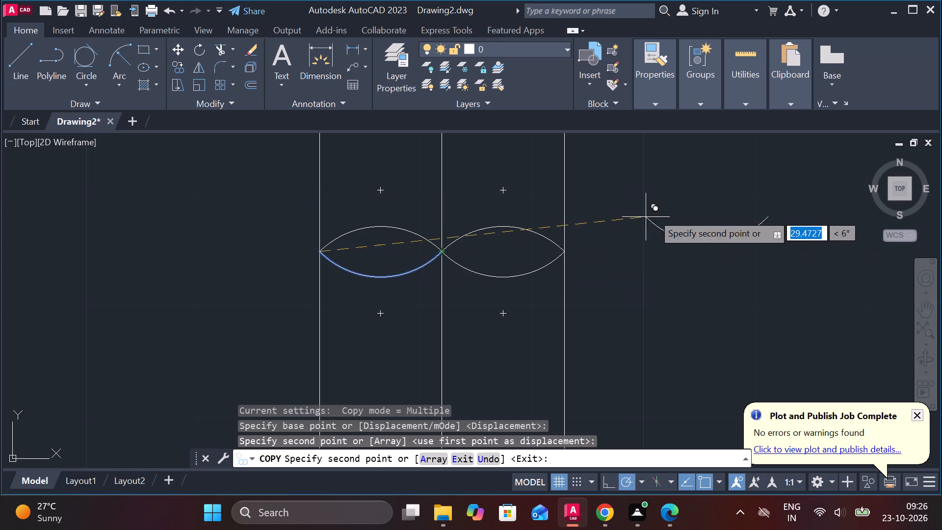
{"action": "key", "text": "Escape"}
Trim away the upward-bulging arc in the left half of the lower break symbol.
{"action": "type", "text": "TR"}
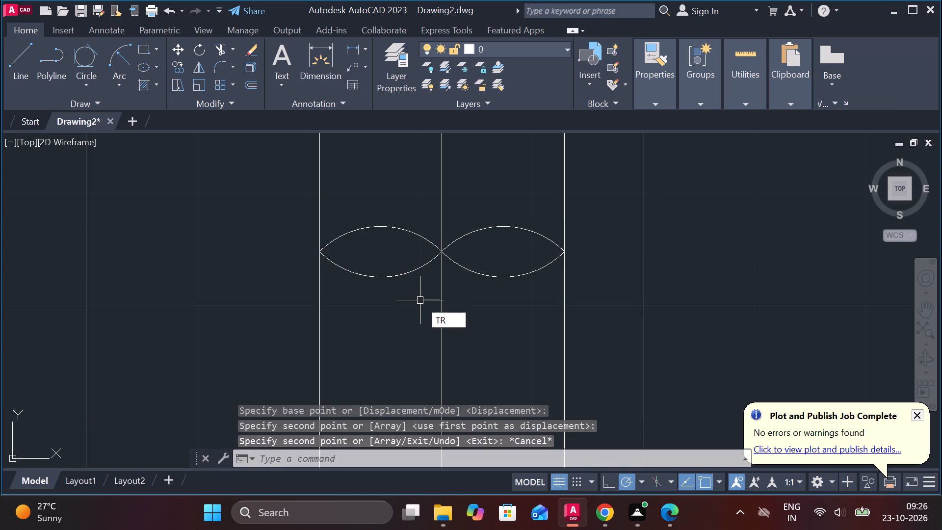
{"action": "key", "text": "space"}
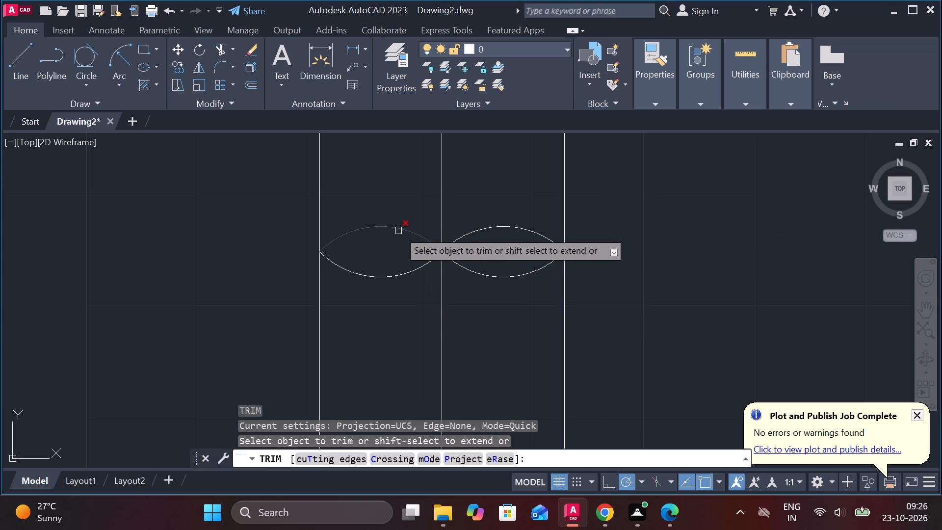
{"action": "left_click", "coordinate": [398, 231]}
{"action": "scroll", "coordinate": [437, 238], "scroll_direction": "down", "scroll_amount": 3}
{"action": "scroll", "coordinate": [523, 226], "scroll_direction": "down", "scroll_amount": 2}
{"action": "middle_click_drag", "start_coordinate": [523, 226], "coordinate": [524, 247]}
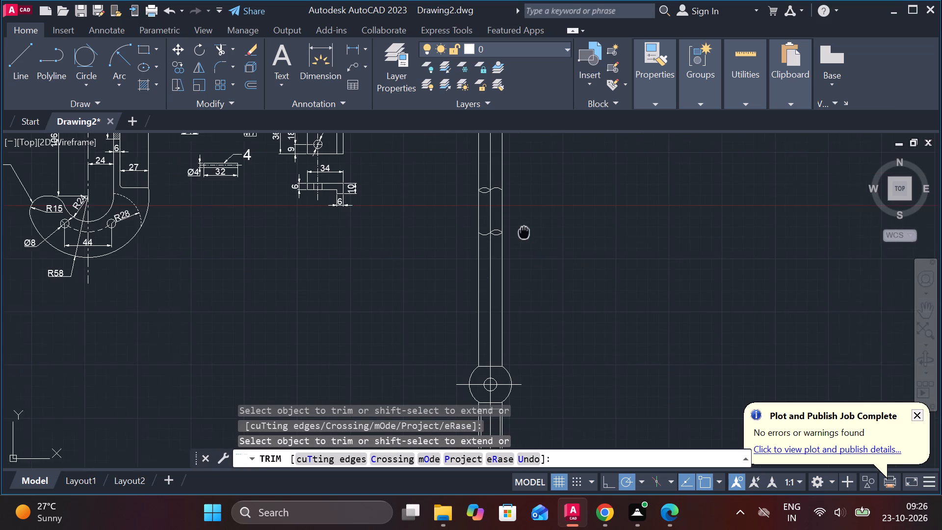
{"action": "middle_click_drag", "start_coordinate": [524, 247], "coordinate": [523, 261]}
{"action": "scroll", "coordinate": [540, 264], "scroll_direction": "up", "scroll_amount": 1}
{"action": "key", "text": "Escape"}
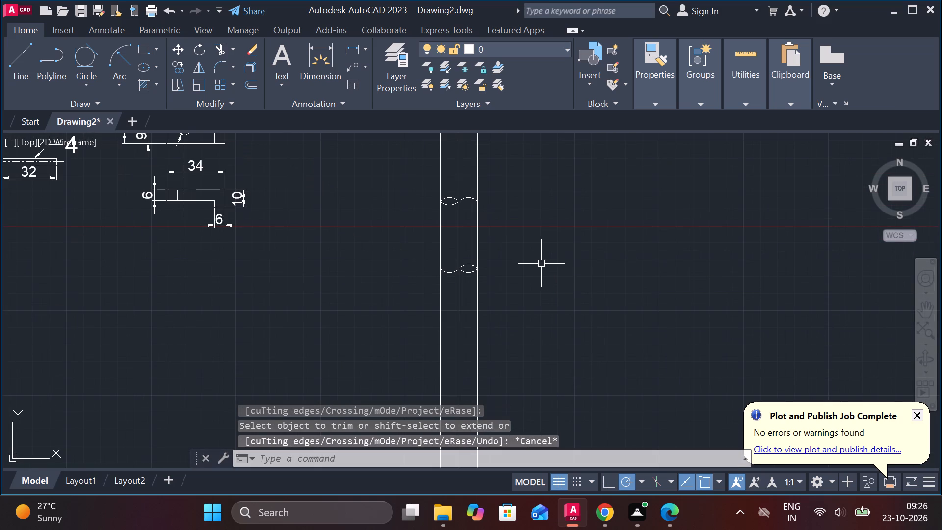
Trim the shaft's two side lines between the upper and lower break symbols, keeping the centre line.
{"action": "type", "text": "TR"}
{"action": "key", "text": "space"}
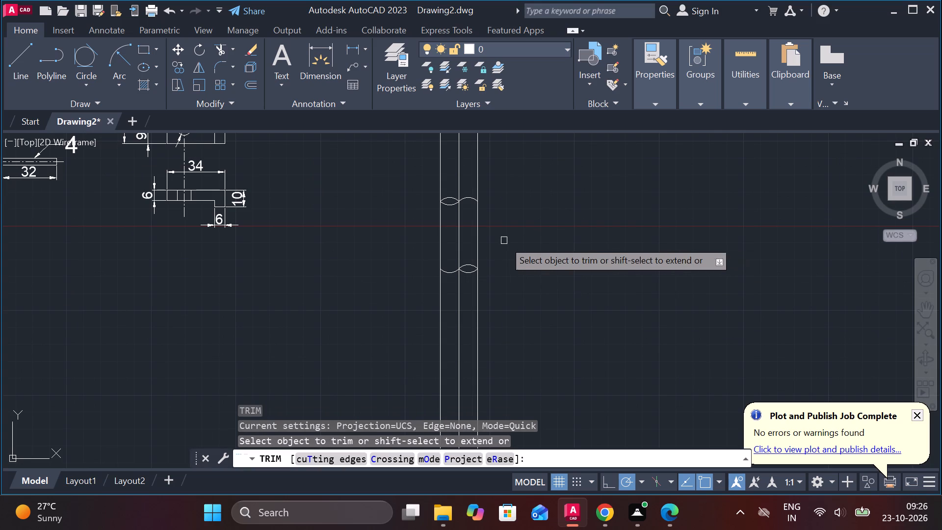
{"action": "left_click", "coordinate": [474, 236]}
{"action": "left_click", "coordinate": [443, 235]}
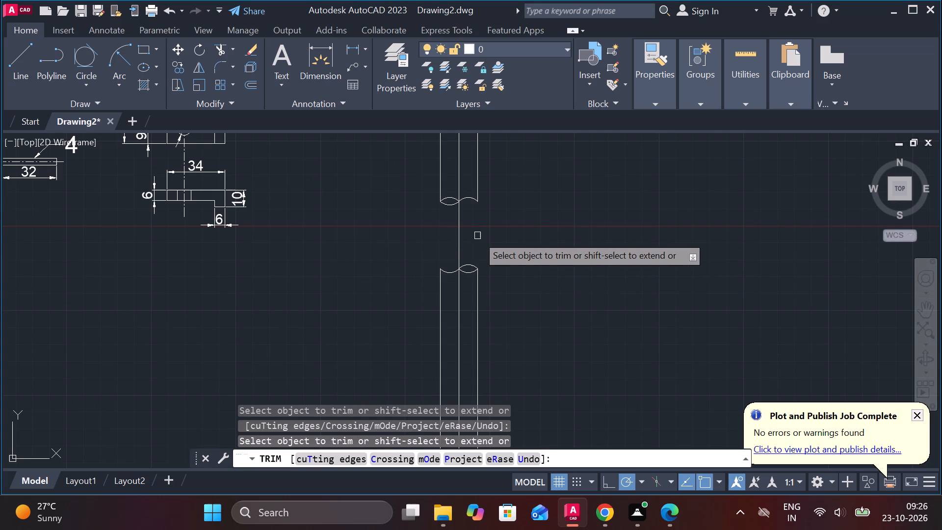
{"action": "scroll", "coordinate": [477, 236], "scroll_direction": "down", "scroll_amount": 3}
{"action": "scroll", "coordinate": [523, 259], "scroll_direction": "up", "scroll_amount": 2}
{"action": "key", "text": "Escape"}
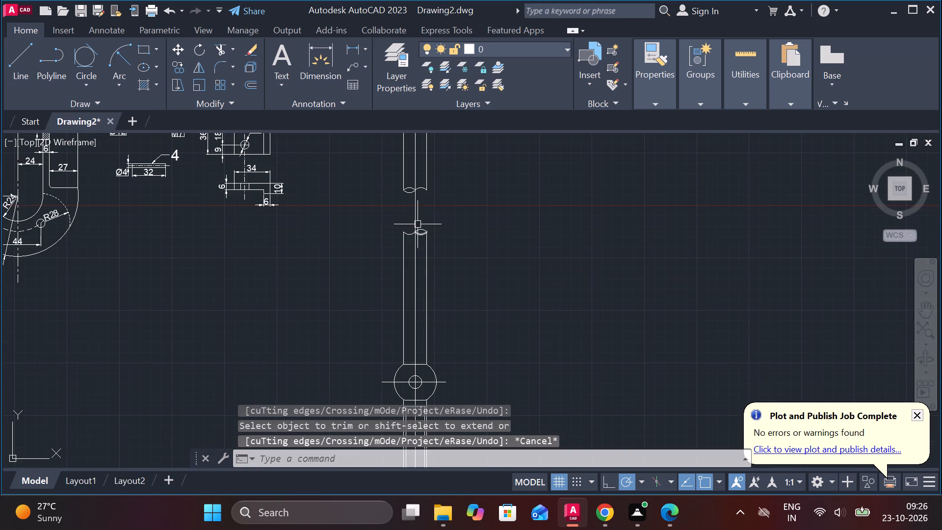
Change the linetype of the upper and lower vertical centre lines to a dash-dot centre-line pattern.
{"action": "left_click", "coordinate": [417, 221]}
{"action": "middle_click_drag", "start_coordinate": [538, 275], "coordinate": [543, 147]}
{"action": "left_click", "coordinate": [423, 302]}
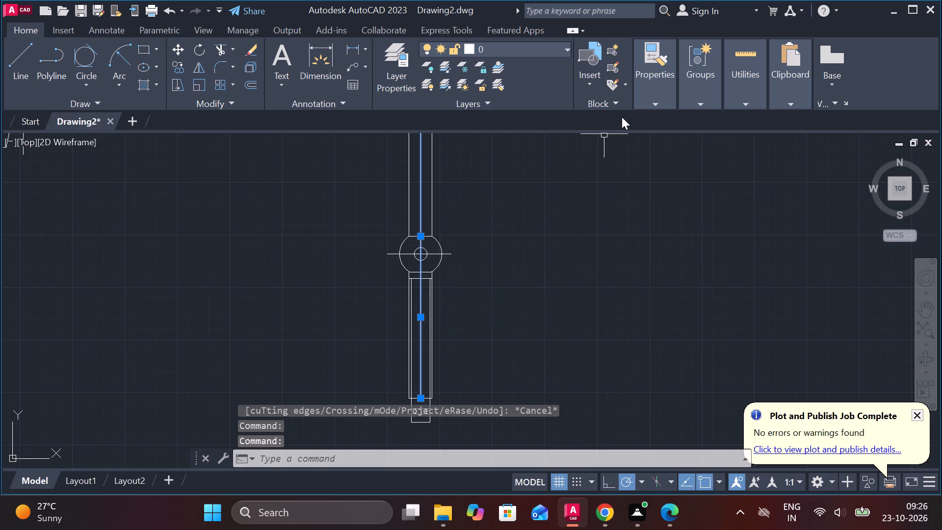
{"action": "left_click", "coordinate": [643, 110]}
{"action": "left_click", "coordinate": [658, 106]}
{"action": "left_click", "coordinate": [716, 153]}
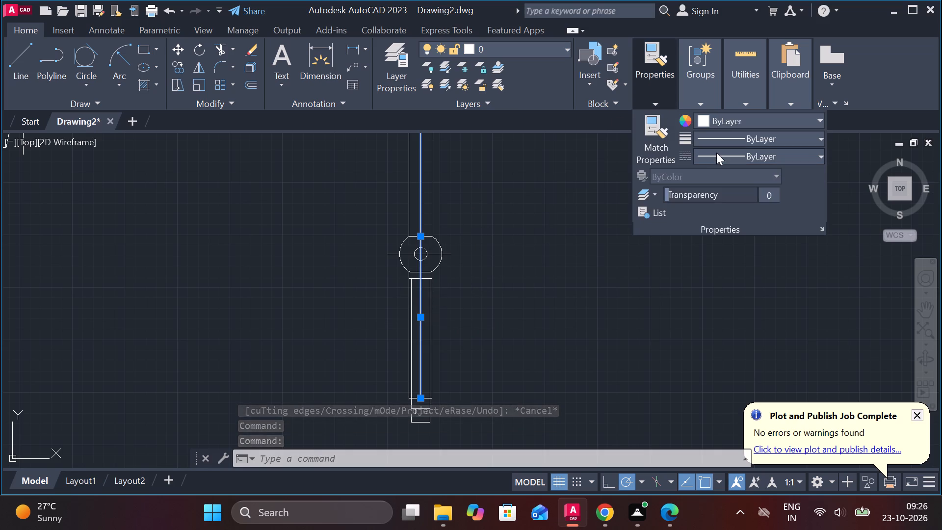
{"action": "left_click", "coordinate": [731, 204]}
{"action": "key", "text": "Escape"}
Lengthen the lower vertical centre line's bottom end by about 32, past the bottom of the stepped collar.
{"action": "middle_click_drag", "start_coordinate": [488, 374], "coordinate": [486, 374]}
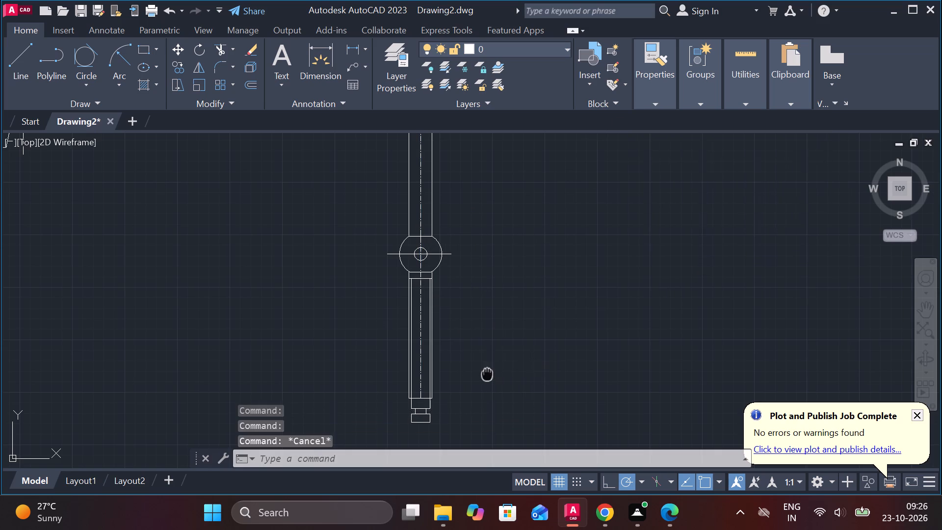
{"action": "middle_click_drag", "start_coordinate": [486, 374], "coordinate": [472, 293]}
{"action": "scroll", "coordinate": [463, 326], "scroll_direction": "up", "scroll_amount": 1}
{"action": "left_click", "coordinate": [366, 295]}
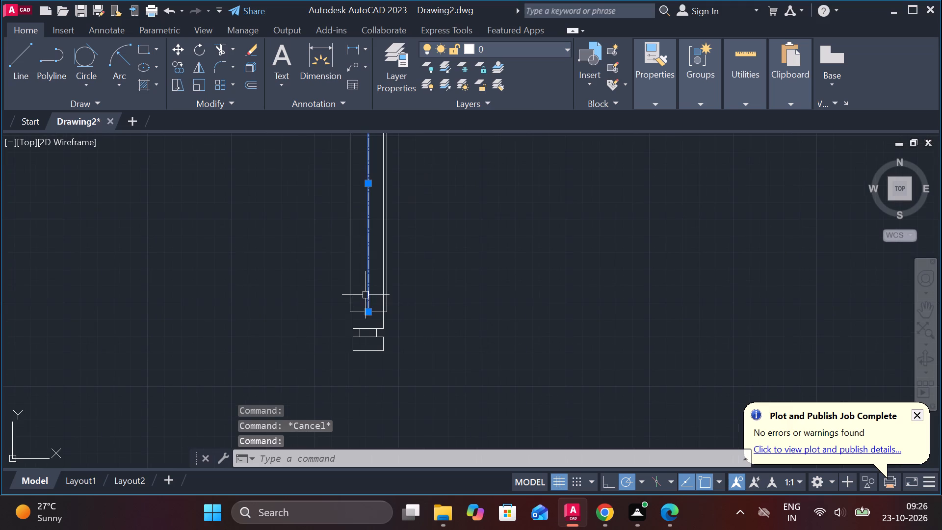
{"action": "left_click", "coordinate": [392, 350]}
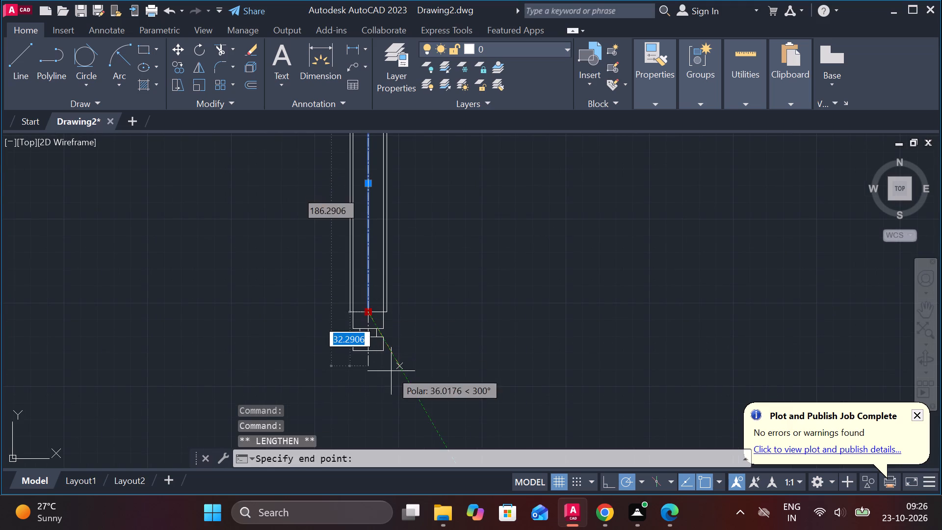
{"action": "left_click", "coordinate": [391, 371]}
{"action": "key", "text": "Escape"}
Add a vertical linear dimension for the upper shaft, from its top right corner to the boss's top edge, placed right of the shaft.
{"action": "middle_click_drag", "start_coordinate": [480, 279], "coordinate": [430, 419]}
{"action": "scroll", "coordinate": [393, 350], "scroll_direction": "down", "scroll_amount": 2}
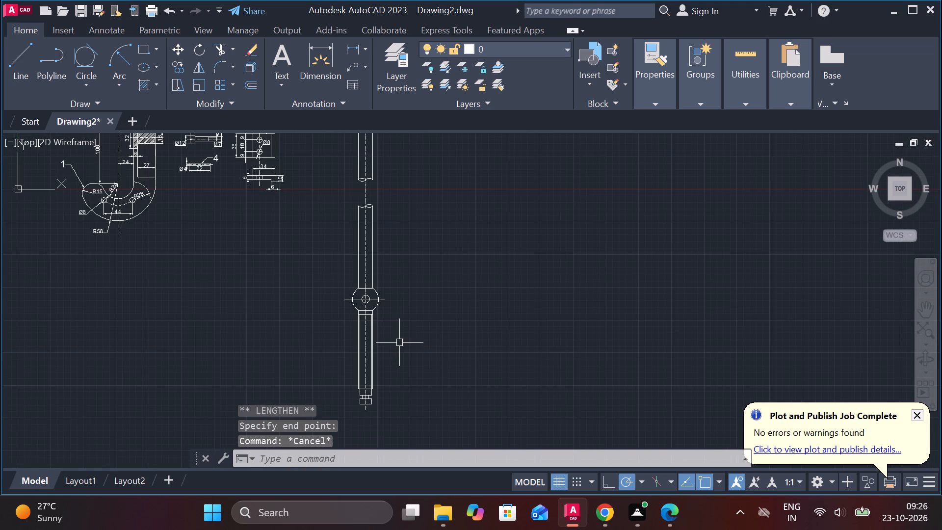
{"action": "left_click", "coordinate": [353, 50]}
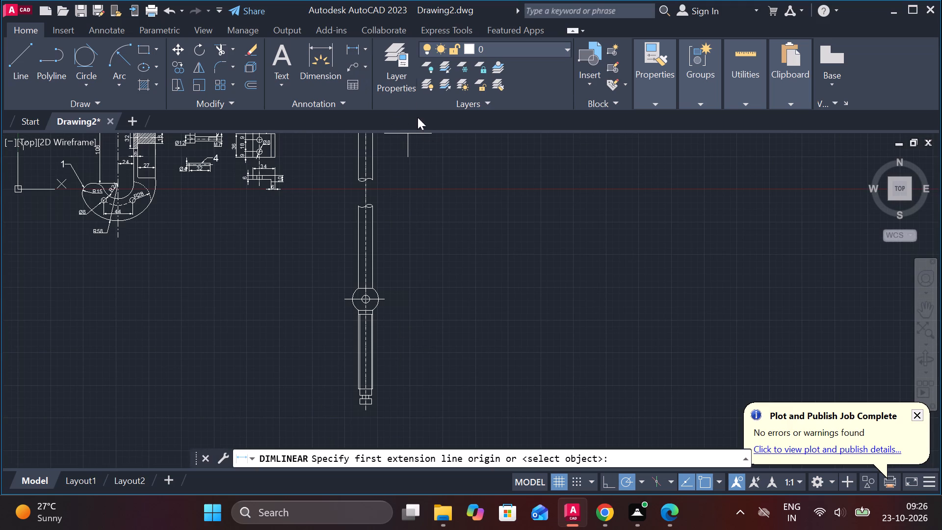
{"action": "middle_click_drag", "start_coordinate": [428, 132], "coordinate": [417, 285]}
{"action": "middle_click_drag", "start_coordinate": [415, 236], "coordinate": [407, 428]}
{"action": "scroll", "coordinate": [392, 352], "scroll_direction": "up", "scroll_amount": 3}
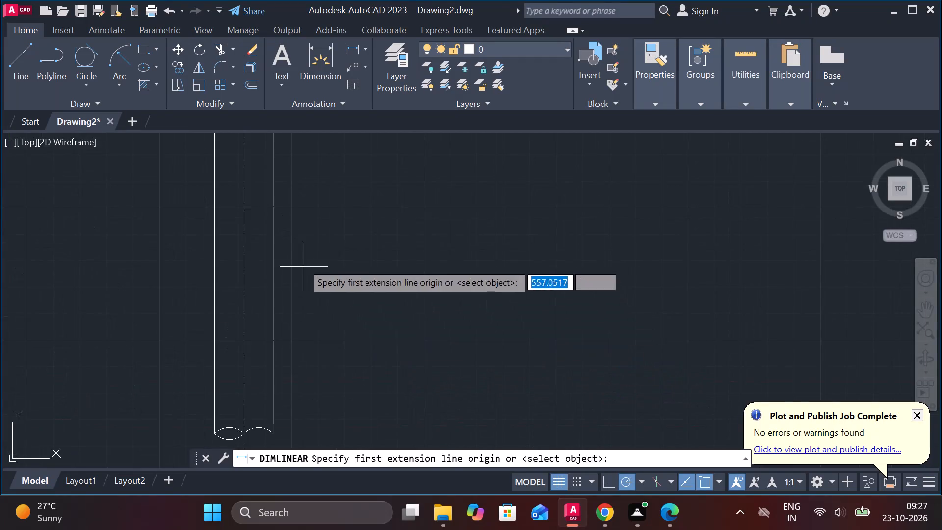
{"action": "middle_click_drag", "start_coordinate": [308, 213], "coordinate": [428, 278]}
{"action": "left_click", "coordinate": [394, 202]}
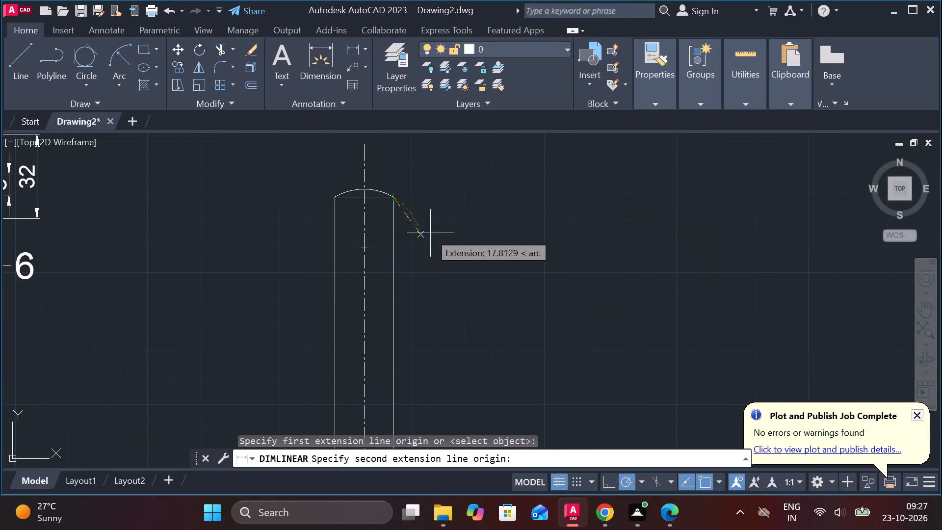
{"action": "scroll", "coordinate": [430, 233], "scroll_direction": "down", "scroll_amount": 2}
{"action": "middle_click_drag", "start_coordinate": [446, 334], "coordinate": [401, 191]}
{"action": "scroll", "coordinate": [402, 380], "scroll_direction": "up", "scroll_amount": 2}
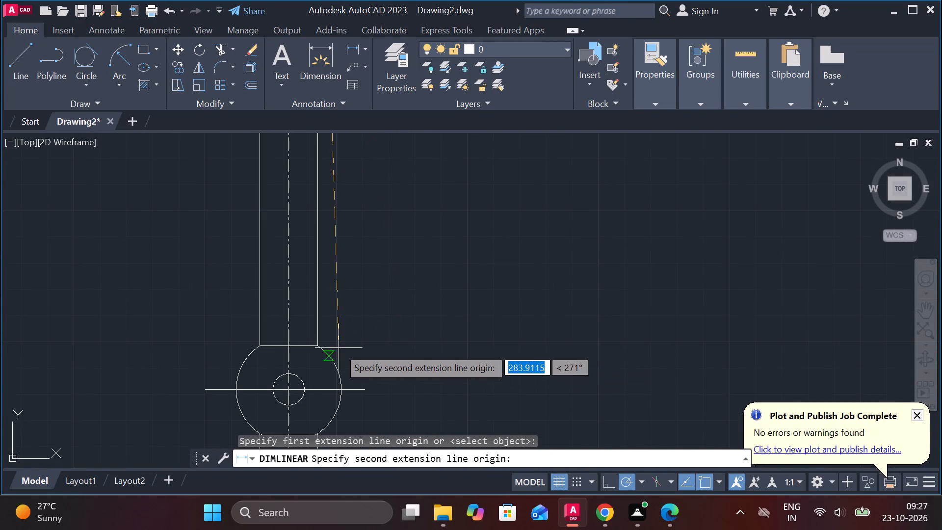
{"action": "left_click", "coordinate": [317, 345]}
{"action": "scroll", "coordinate": [449, 324], "scroll_direction": "down", "scroll_amount": 2}
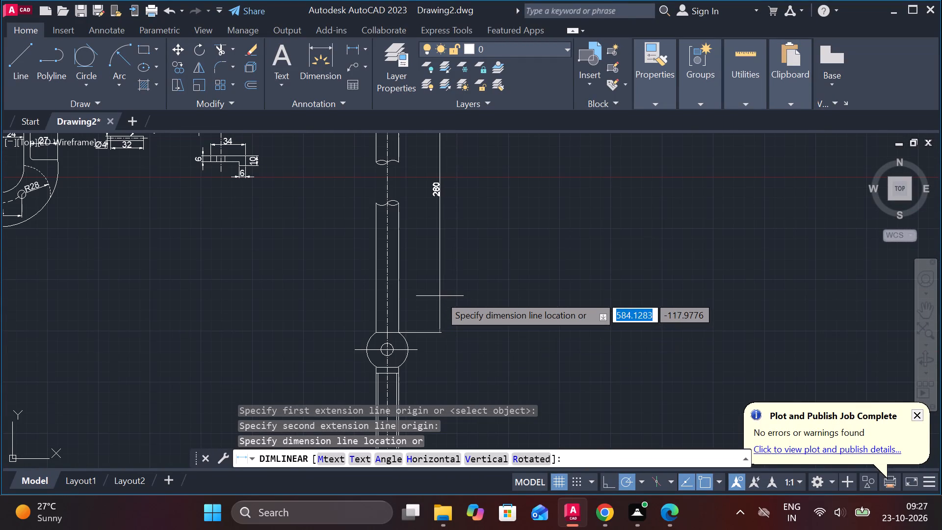
{"action": "left_click", "coordinate": [440, 295]}
Add a vertical linear dimension for the circular boss's height, between its flat top and bottom edges, placed right of the boss.
{"action": "middle_click_drag", "start_coordinate": [455, 380], "coordinate": [446, 332]}
{"action": "scroll", "coordinate": [420, 277], "scroll_direction": "up", "scroll_amount": 1}
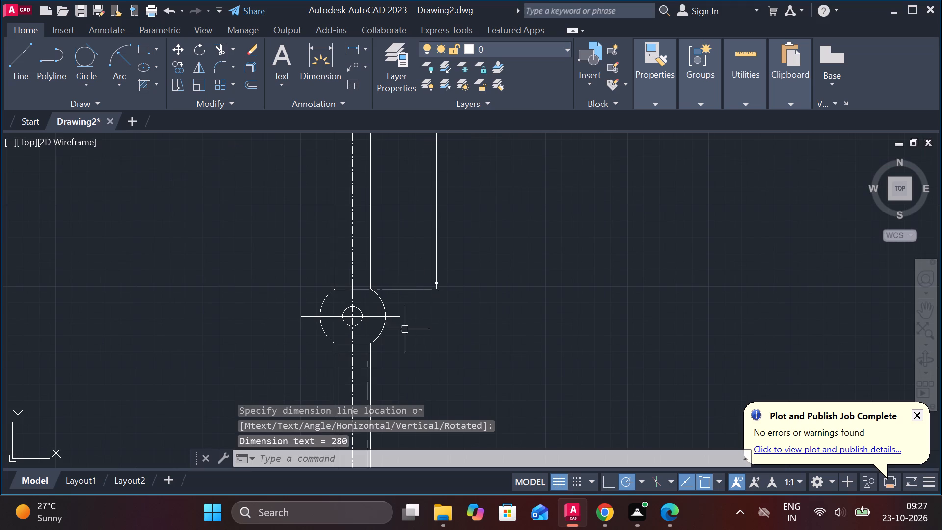
{"action": "key", "text": "space"}
{"action": "left_click", "coordinate": [357, 288]}
{"action": "left_click", "coordinate": [360, 342]}
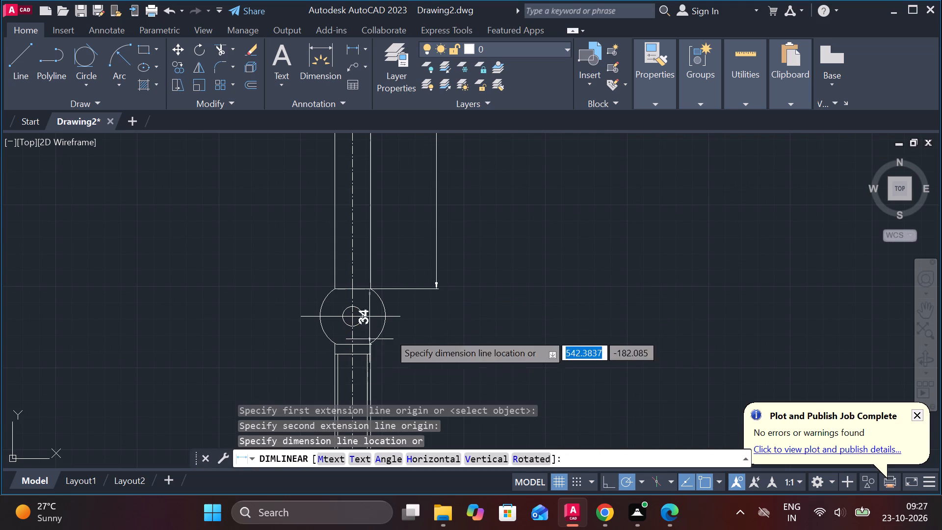
{"action": "left_click", "coordinate": [442, 293]}
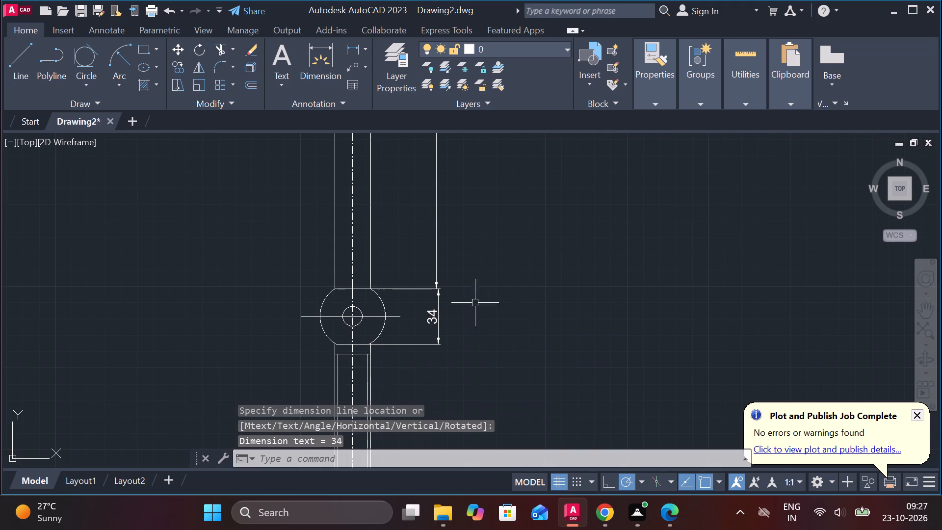
Stretch the boss height dimension's line sideways so it aligns with the upper shaft's dimension line above it.
{"action": "left_click", "coordinate": [437, 298]}
{"action": "scroll", "coordinate": [437, 298], "scroll_direction": "up", "scroll_amount": 2}
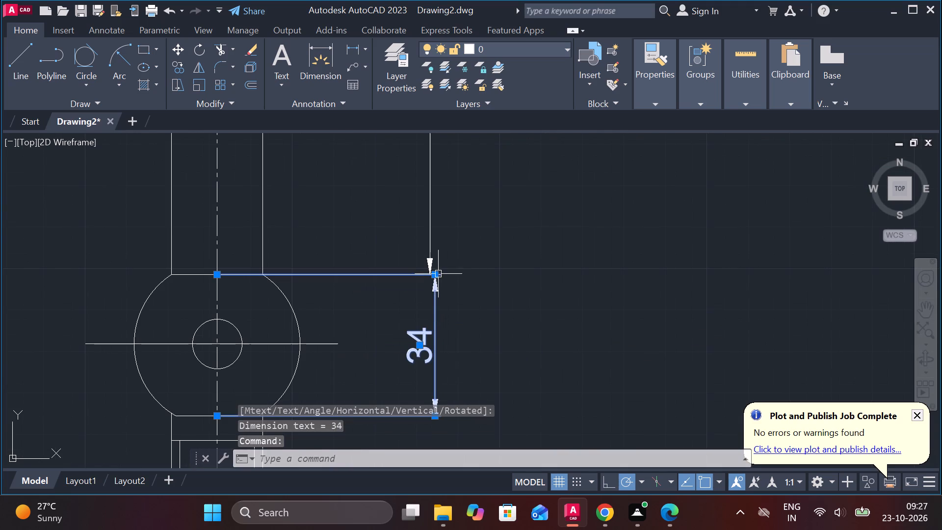
{"action": "left_click", "coordinate": [434, 274]}
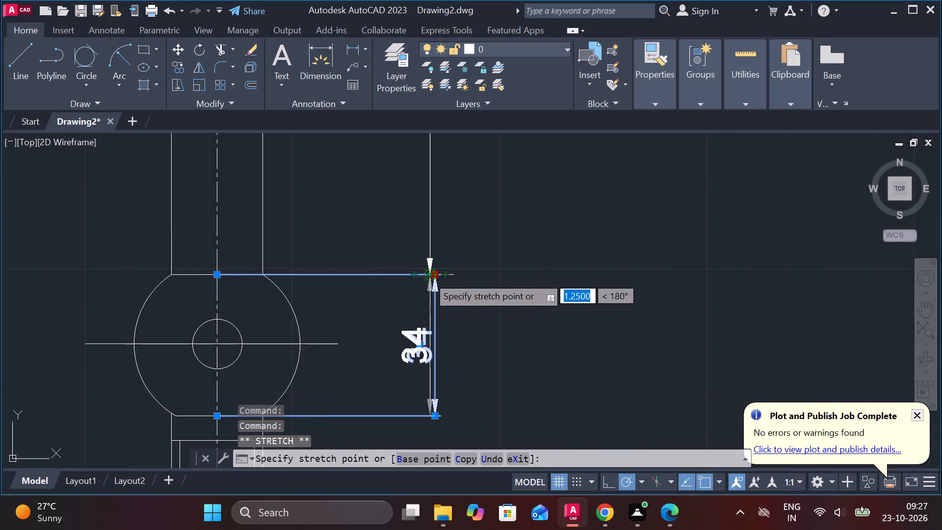
{"action": "left_click", "coordinate": [430, 276]}
{"action": "scroll", "coordinate": [485, 288], "scroll_direction": "down", "scroll_amount": 2}
{"action": "key", "text": "Escape"}
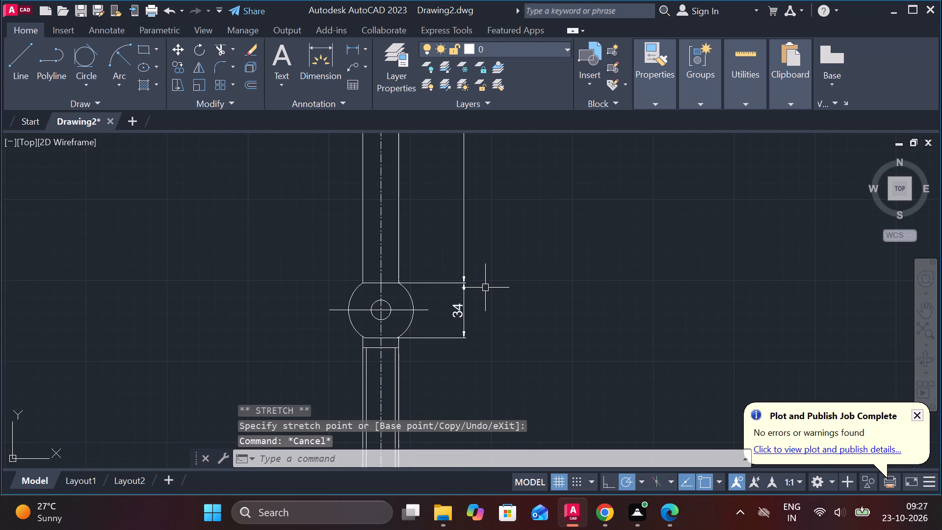
Add a vertical linear dimension for the narrow band directly below the boss, aligned with the boss height dimension.
{"action": "middle_click_drag", "start_coordinate": [413, 319], "coordinate": [402, 187]}
{"action": "left_click", "coordinate": [355, 47]}
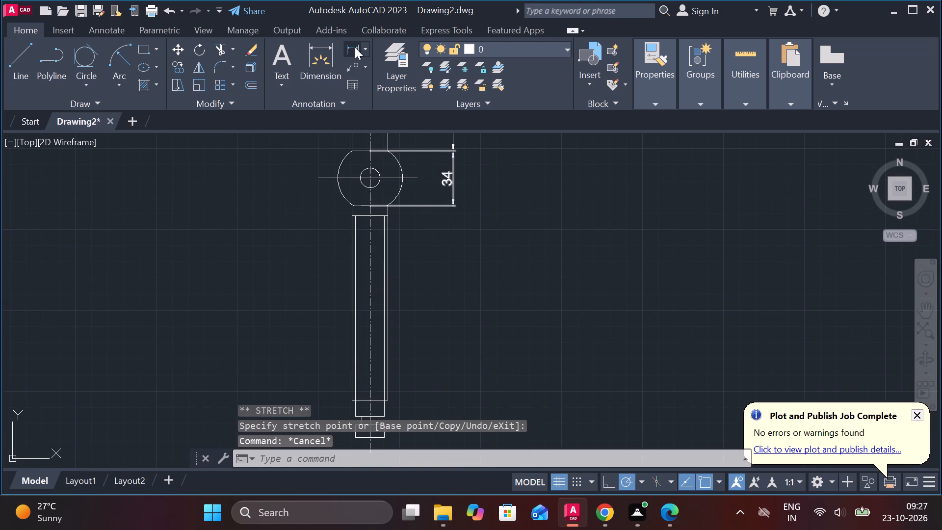
{"action": "scroll", "coordinate": [336, 197], "scroll_direction": "up", "scroll_amount": 1}
{"action": "left_click", "coordinate": [388, 204]}
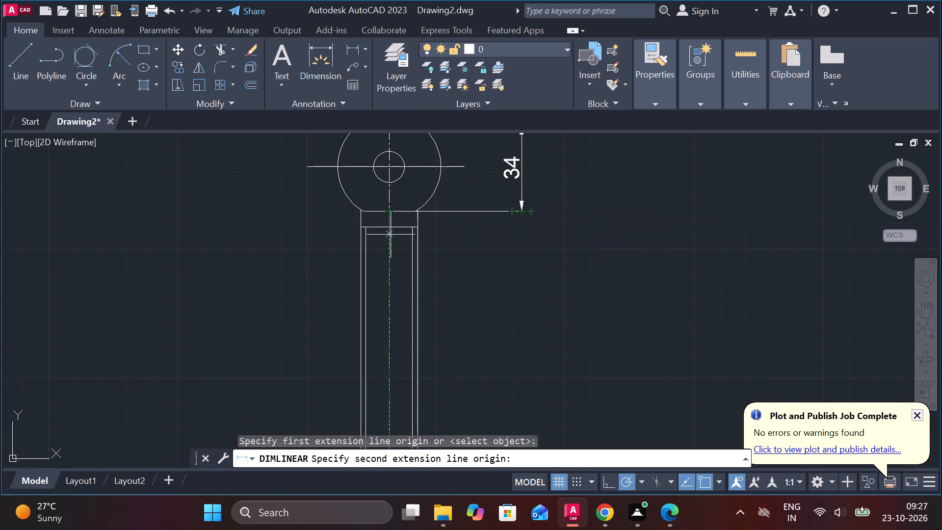
{"action": "left_click", "coordinate": [391, 235]}
{"action": "left_click", "coordinate": [519, 208]}
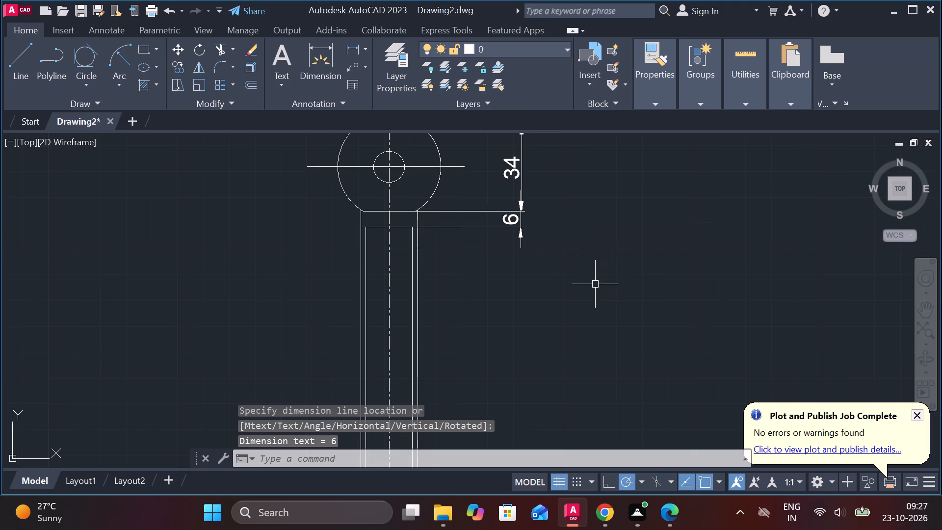
Add a vertical linear dimension from the boss's bottom edge to the lower shaft's bottom edge, in line with the dimensions above.
{"action": "middle_click_drag", "start_coordinate": [595, 285], "coordinate": [548, 239]}
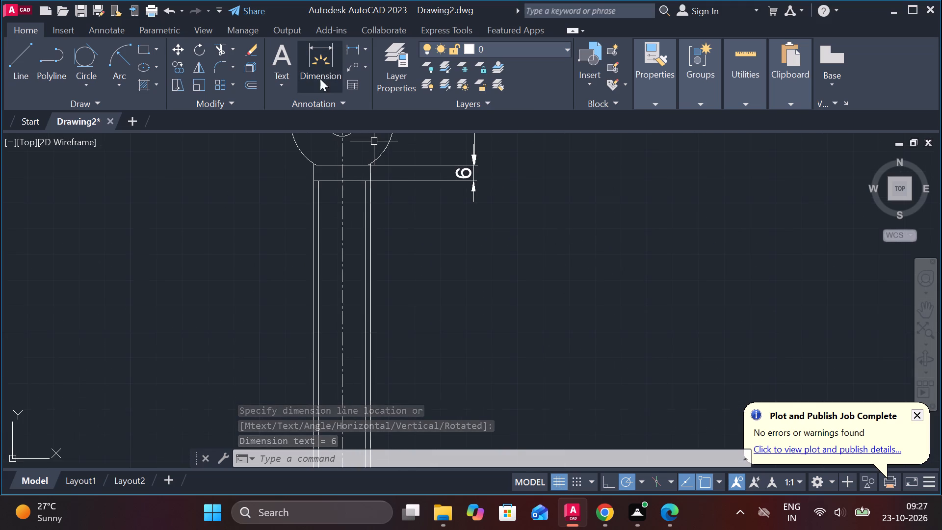
{"action": "left_click", "coordinate": [348, 55]}
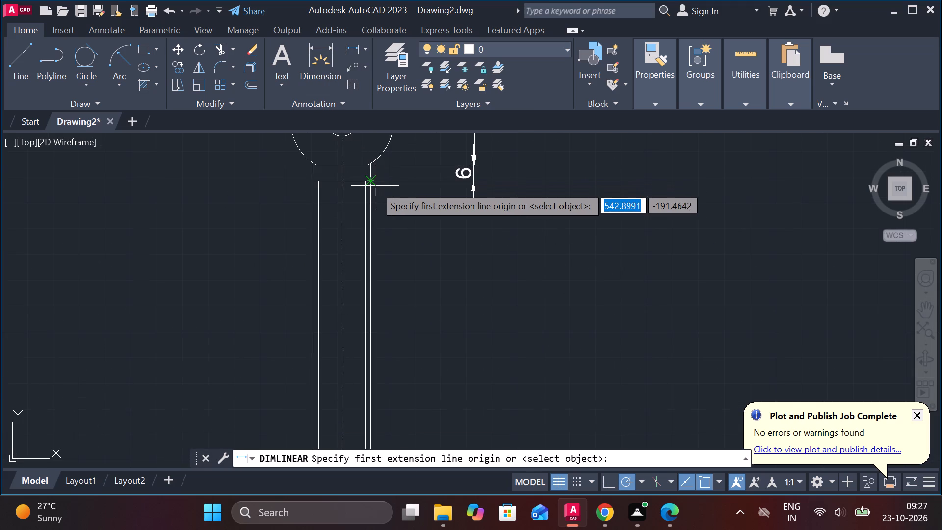
{"action": "left_click", "coordinate": [369, 166]}
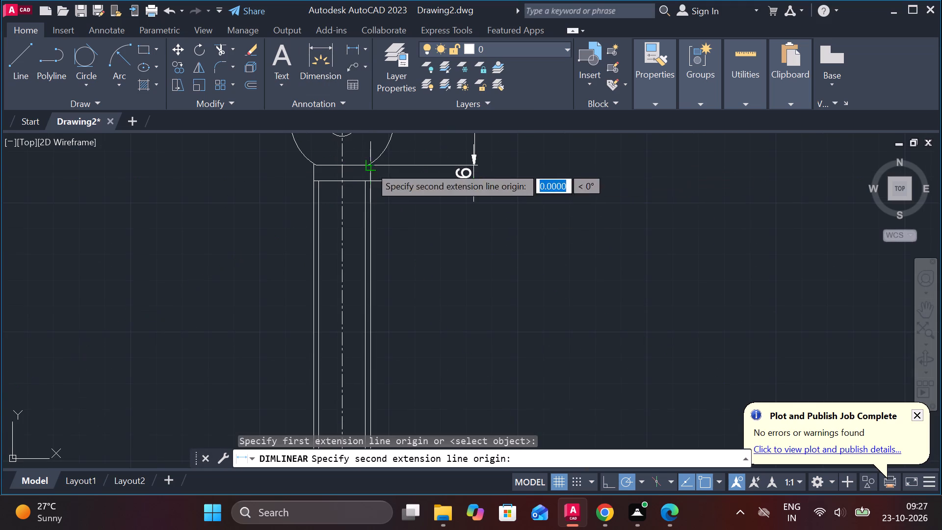
{"action": "scroll", "coordinate": [399, 233], "scroll_direction": "down", "scroll_amount": 1}
{"action": "middle_click_drag", "start_coordinate": [443, 315], "coordinate": [410, 227]}
{"action": "scroll", "coordinate": [400, 297], "scroll_direction": "up", "scroll_amount": 2}
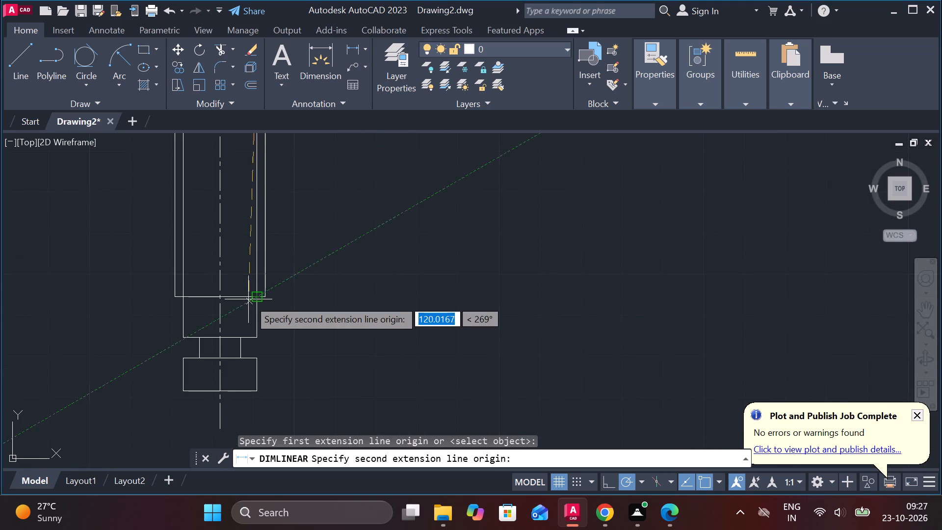
{"action": "left_click", "coordinate": [251, 299]}
{"action": "scroll", "coordinate": [358, 249], "scroll_direction": "down", "scroll_amount": 3}
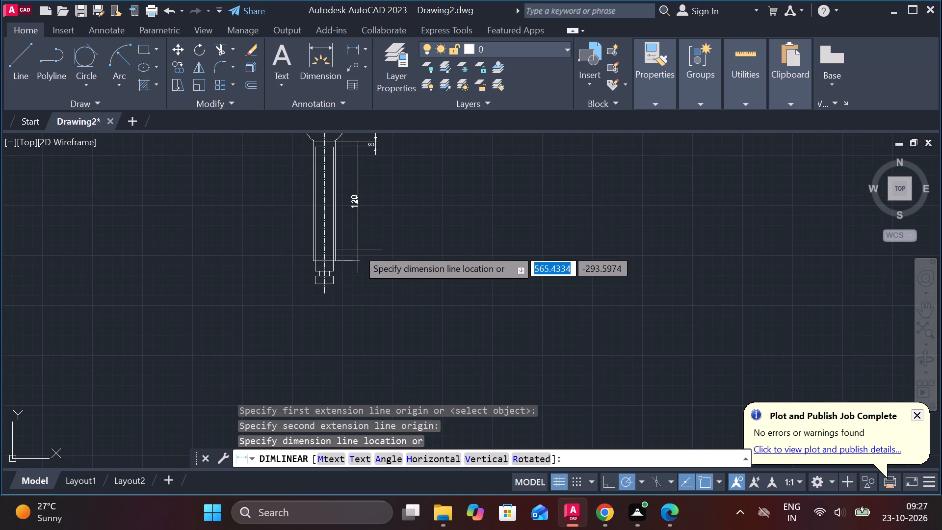
{"action": "middle_click_drag", "start_coordinate": [362, 238], "coordinate": [364, 297]}
{"action": "scroll", "coordinate": [394, 228], "scroll_direction": "up", "scroll_amount": 1}
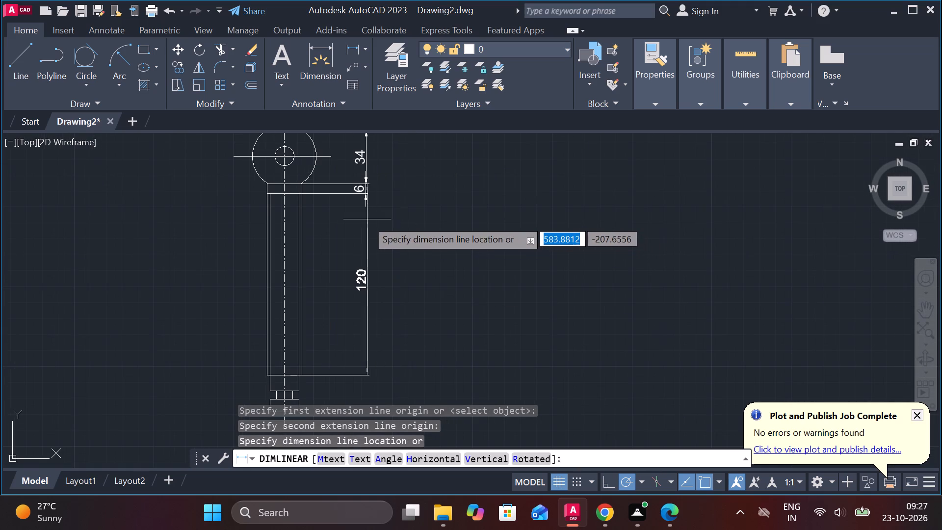
{"action": "scroll", "coordinate": [367, 219], "scroll_direction": "up", "scroll_amount": 3}
{"action": "scroll", "coordinate": [361, 211], "scroll_direction": "down", "scroll_amount": 1}
{"action": "middle_click_drag", "start_coordinate": [362, 212], "coordinate": [358, 274]}
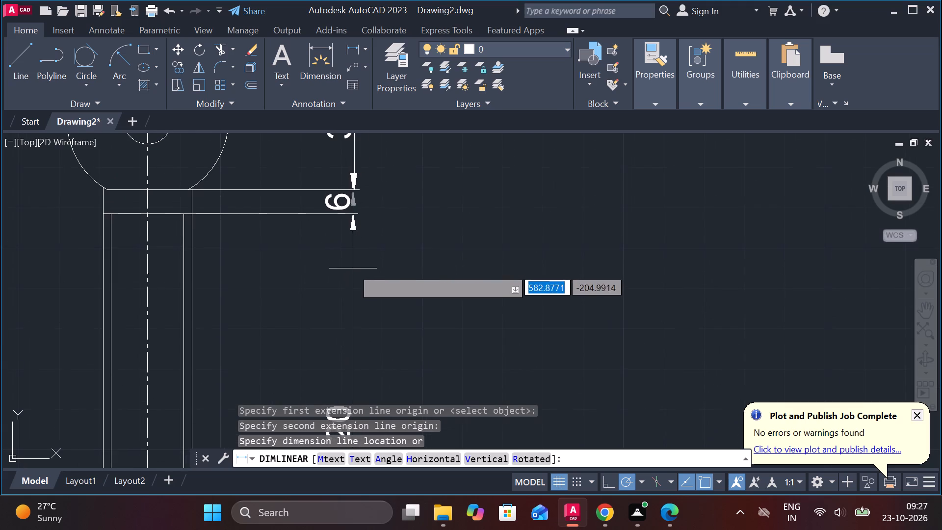
{"action": "left_click", "coordinate": [351, 214]}
Move the narrow band's dimension inward, closer to the shaft and clear of the lower shaft's length dimension.
{"action": "scroll", "coordinate": [371, 249], "scroll_direction": "down", "scroll_amount": 2}
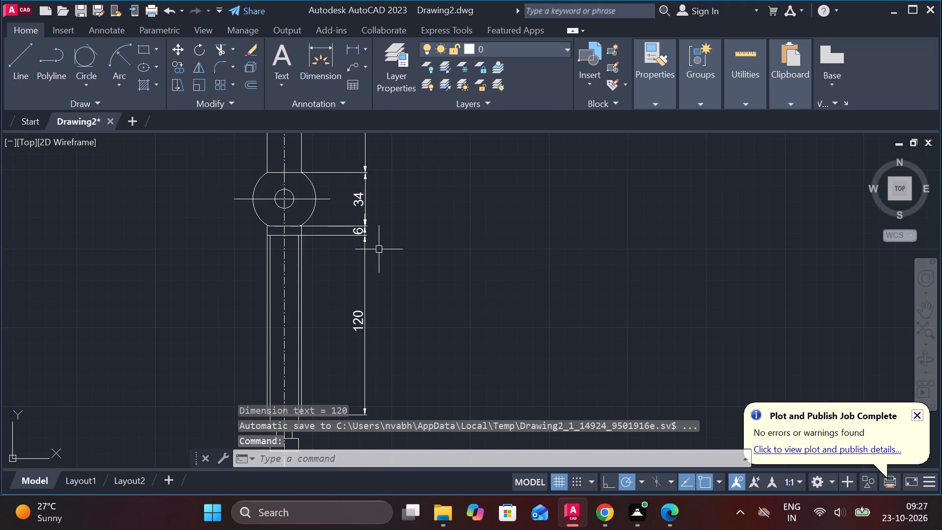
{"action": "scroll", "coordinate": [381, 240], "scroll_direction": "up", "scroll_amount": 3}
{"action": "middle_click_drag", "start_coordinate": [381, 240], "coordinate": [499, 274]}
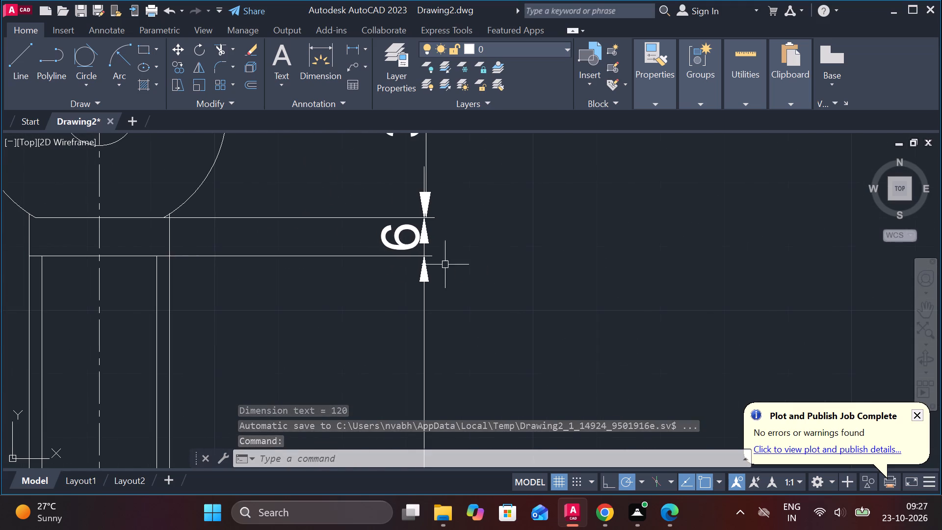
{"action": "left_click", "coordinate": [411, 240]}
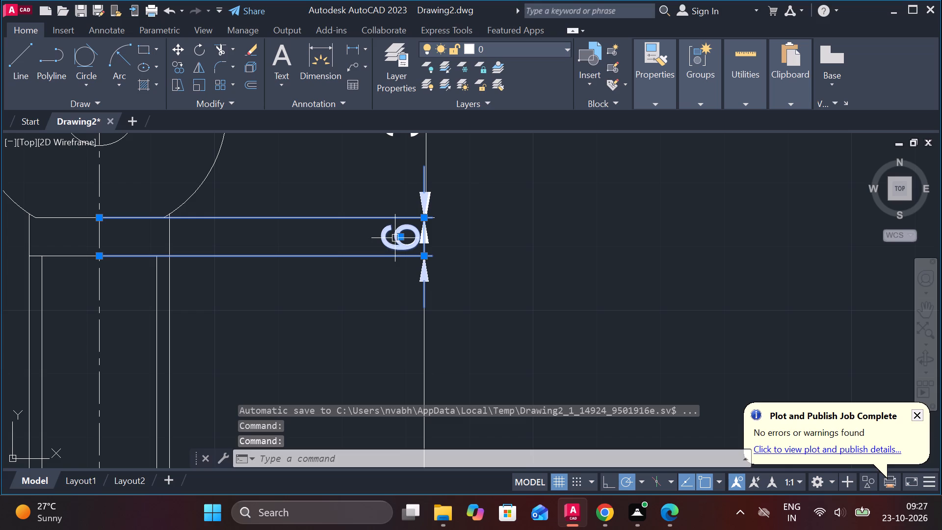
{"action": "left_click", "coordinate": [400, 236]}
{"action": "left_click", "coordinate": [350, 236]}
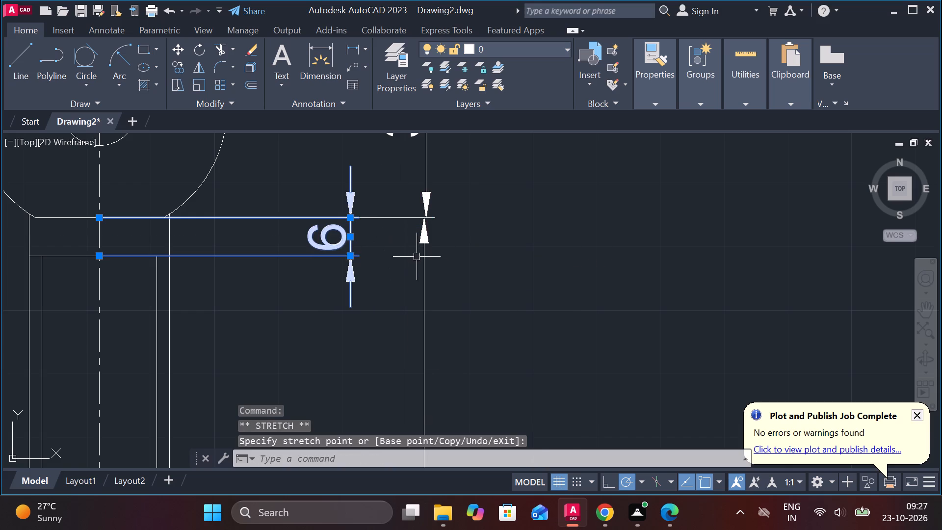
{"action": "key", "text": "Escape"}
Stretch the lower shaft length dimension's line sideways to align exactly with the boss height dimension line.
{"action": "left_click", "coordinate": [426, 227]}
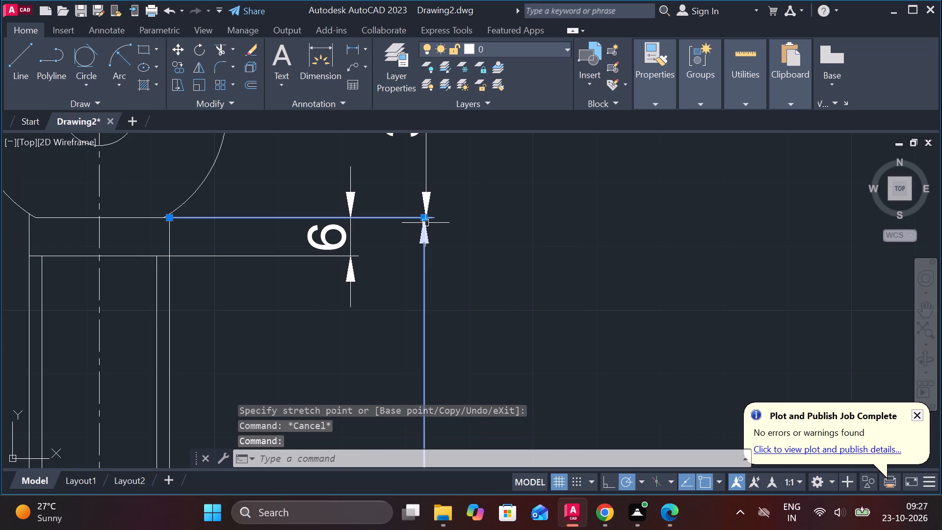
{"action": "left_click", "coordinate": [423, 216]}
{"action": "scroll", "coordinate": [423, 216], "scroll_direction": "up", "scroll_amount": 1}
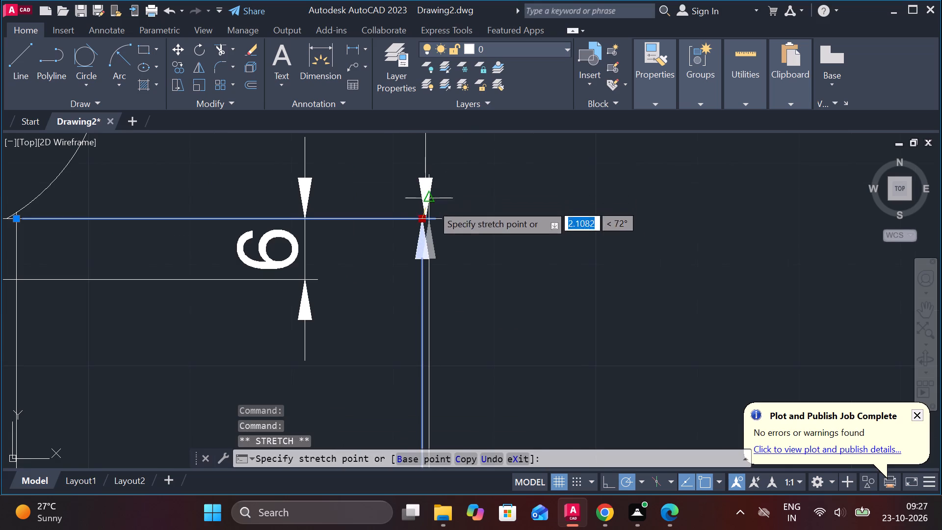
{"action": "left_click", "coordinate": [428, 217]}
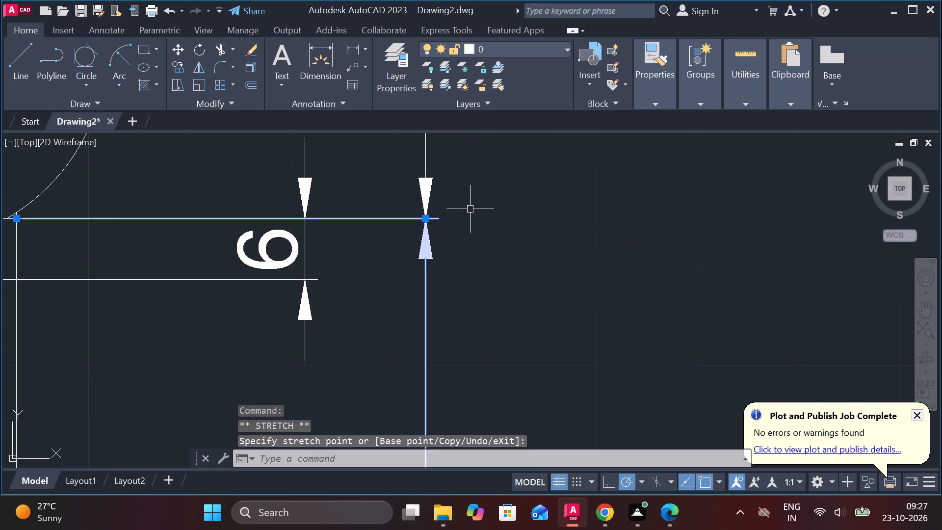
{"action": "scroll", "coordinate": [471, 209], "scroll_direction": "down", "scroll_amount": 2}
{"action": "key", "text": "Escape"}
Add a vertical linear dimension for the stepped collar, from the lower shaft's bottom edge to the collar's bottom, aligned with the dimension above.
{"action": "scroll", "coordinate": [526, 247], "scroll_direction": "down", "scroll_amount": 2}
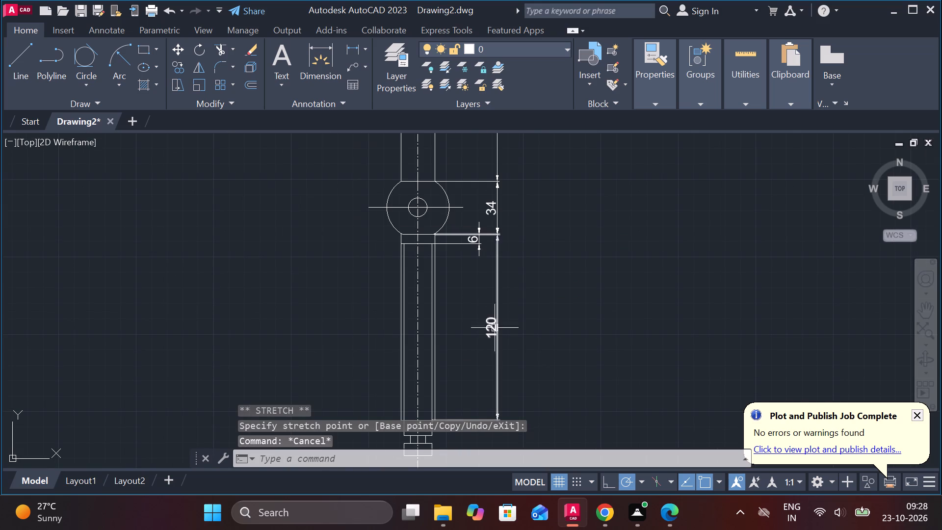
{"action": "middle_click_drag", "start_coordinate": [520, 326], "coordinate": [508, 225]}
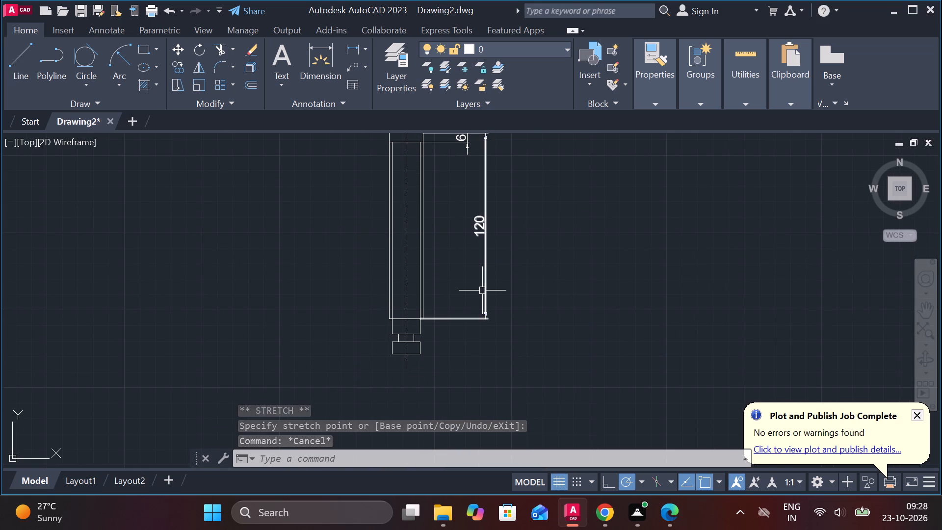
{"action": "left_click", "coordinate": [345, 53]}
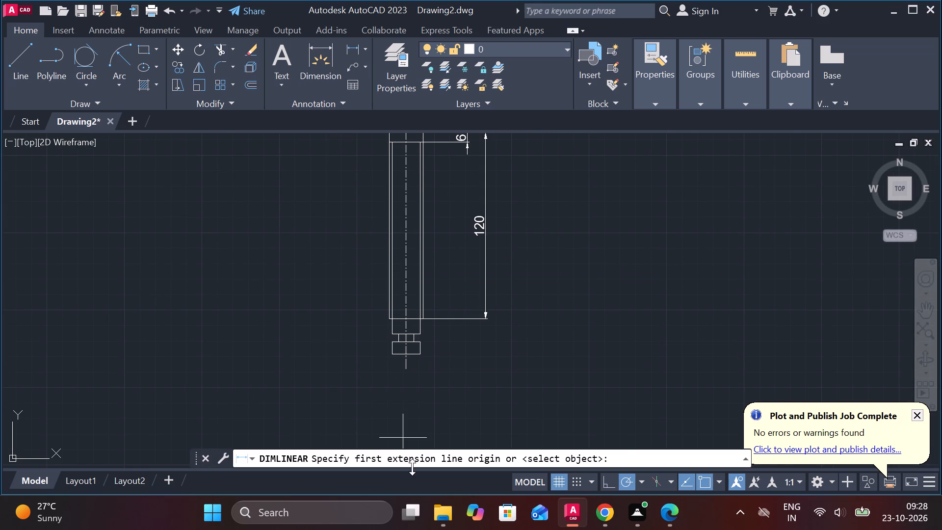
{"action": "scroll", "coordinate": [409, 397], "scroll_direction": "up", "scroll_amount": 2}
{"action": "left_click", "coordinate": [388, 205]}
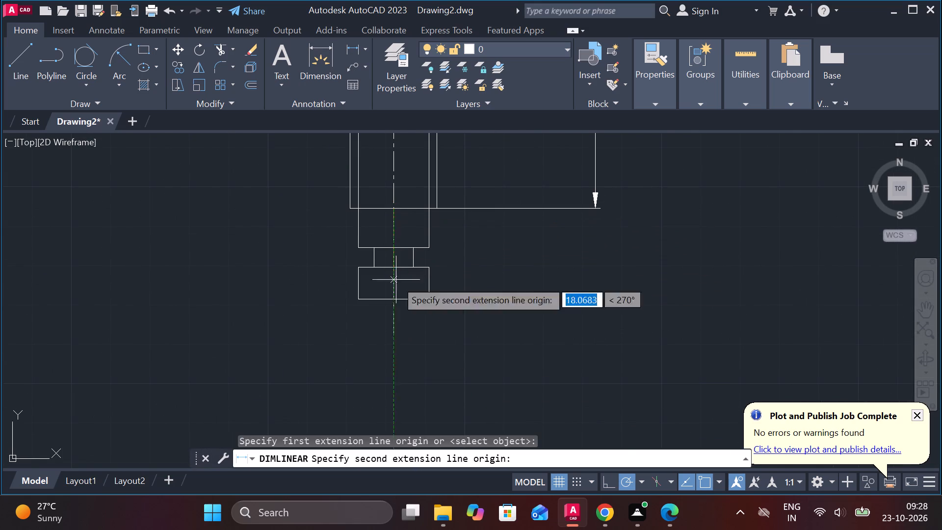
{"action": "left_click", "coordinate": [394, 304]}
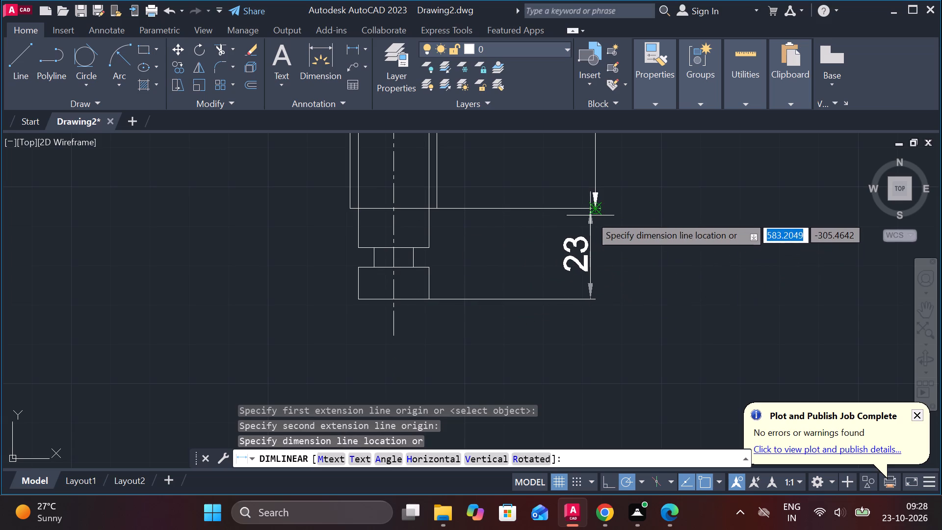
{"action": "left_click", "coordinate": [590, 210]}
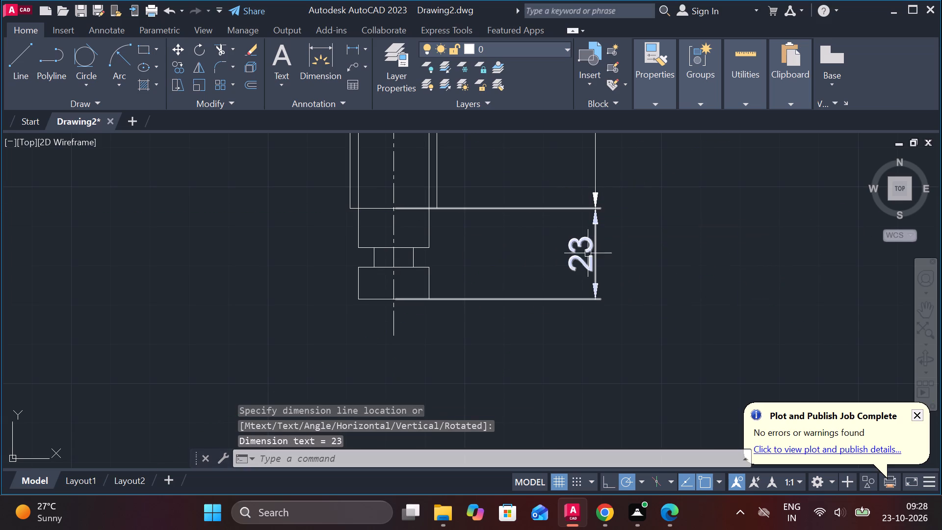
Add a vertical linear dimension for the collar's bottom block height, placed between the block and the overall collar dimension.
{"action": "left_click", "coordinate": [350, 48]}
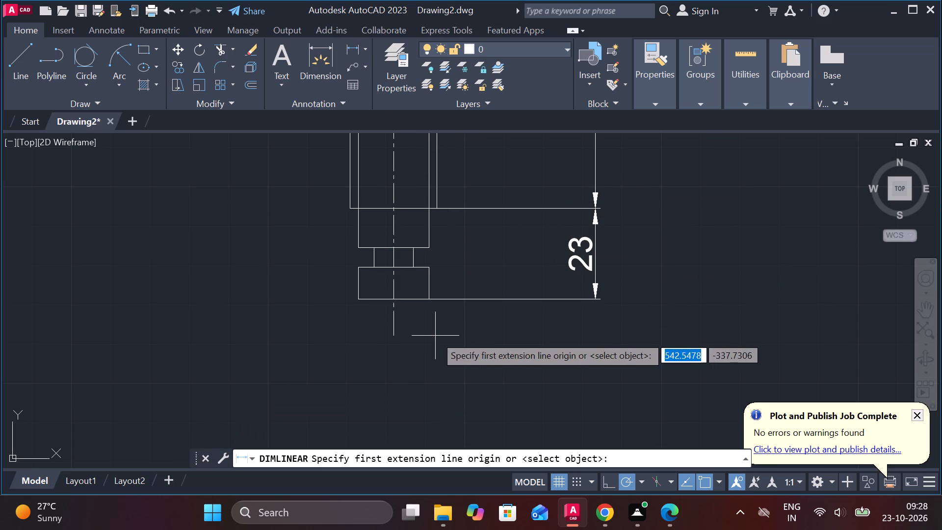
{"action": "left_click", "coordinate": [435, 267]}
{"action": "left_click", "coordinate": [435, 298]}
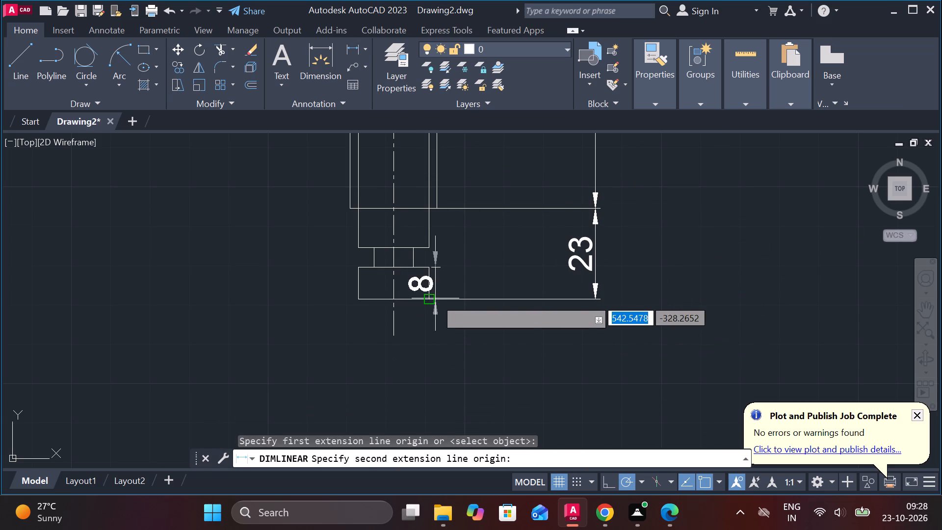
{"action": "left_click", "coordinate": [499, 288]}
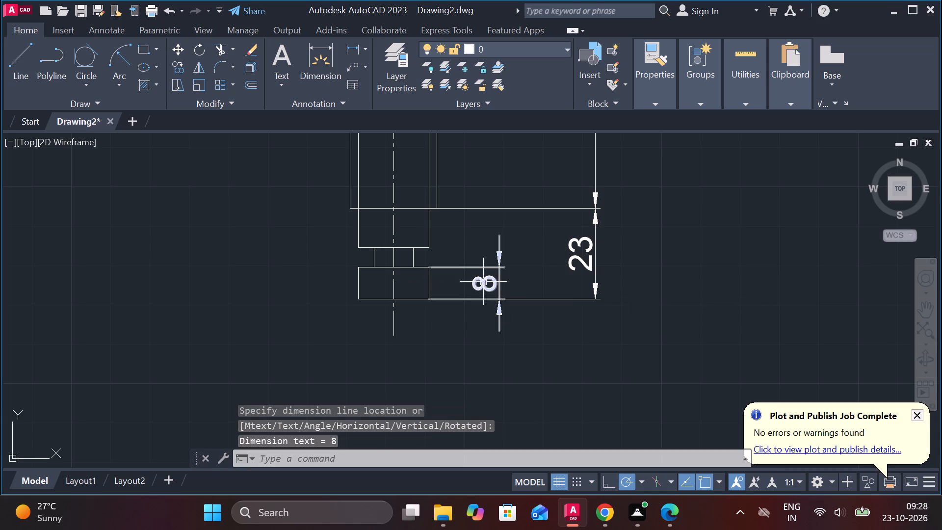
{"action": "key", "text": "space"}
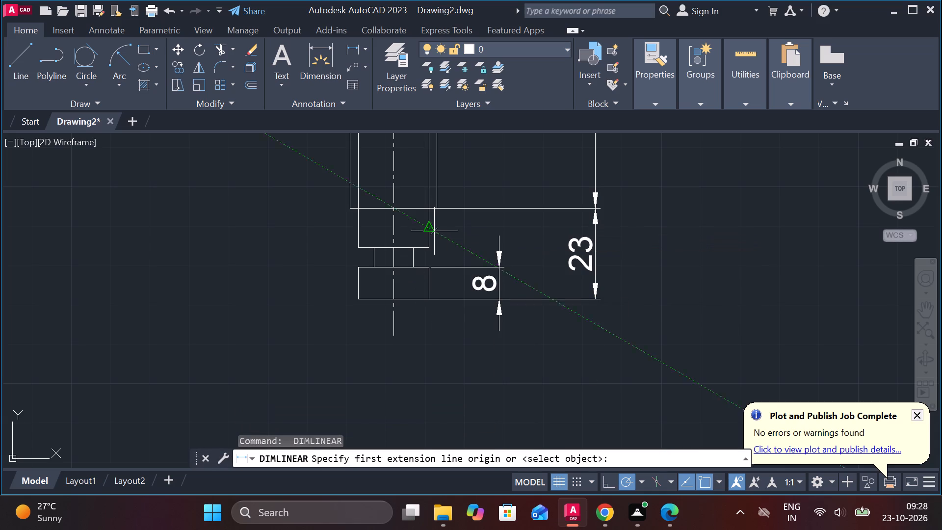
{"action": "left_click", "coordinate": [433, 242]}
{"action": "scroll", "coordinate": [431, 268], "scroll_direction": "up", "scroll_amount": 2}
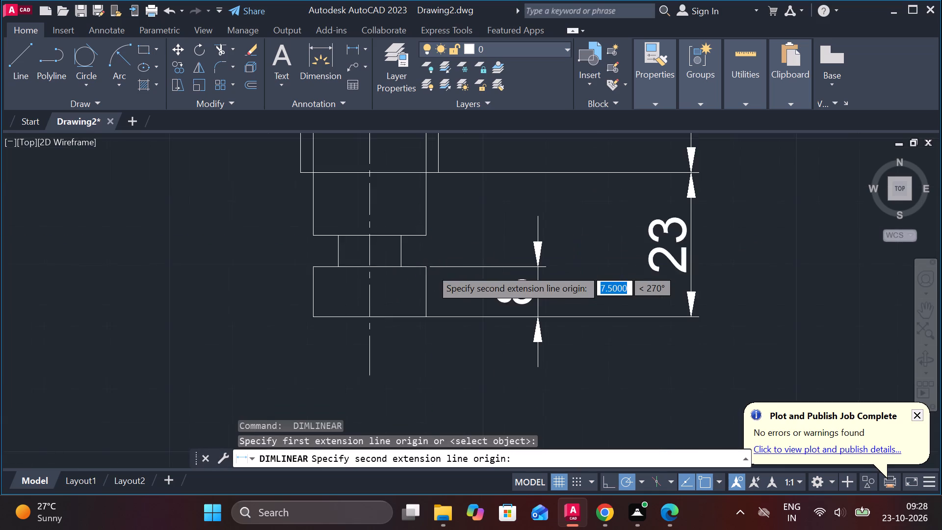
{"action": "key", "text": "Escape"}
Add a vertical linear dimension for the collar's narrow neck height, placed on the collar's left side.
{"action": "key", "text": "space"}
{"action": "left_click", "coordinate": [422, 223]}
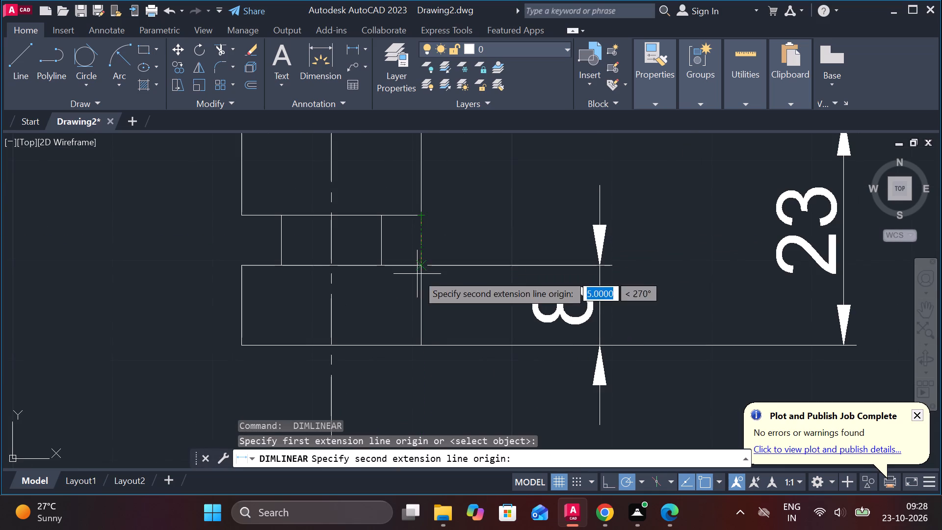
{"action": "left_click", "coordinate": [417, 265]}
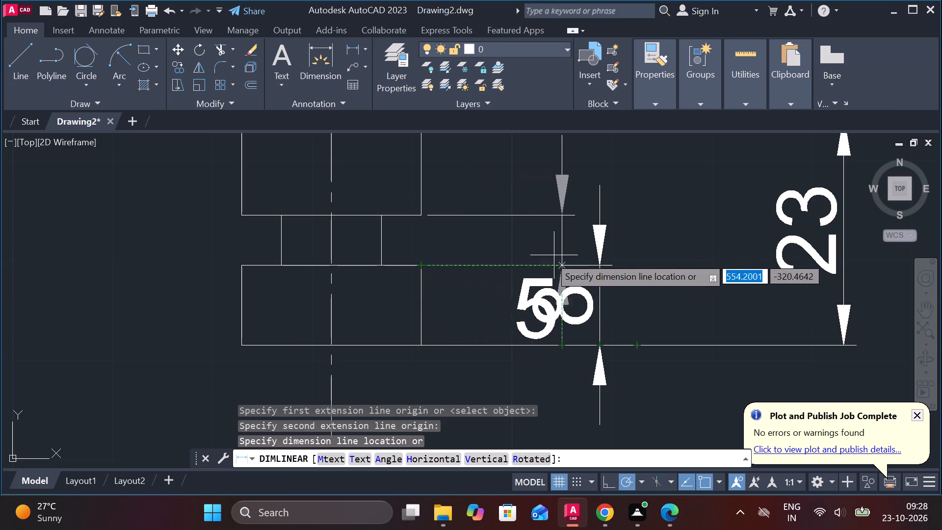
{"action": "middle_click_drag", "start_coordinate": [284, 269], "coordinate": [479, 249]}
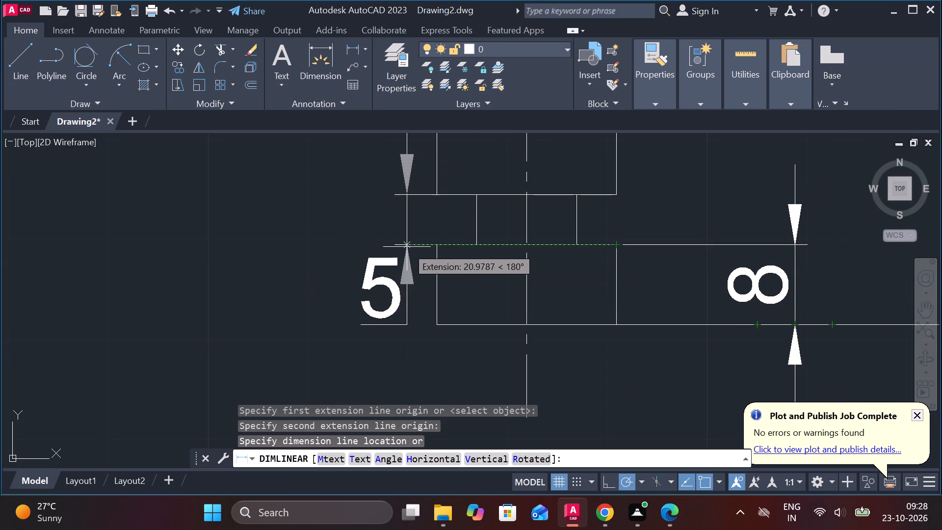
{"action": "left_click", "coordinate": [394, 244]}
Add a horizontal linear dimension for the narrow neck's width below the collar, with a diameter symbol before its text.
{"action": "middle_click_drag", "start_coordinate": [440, 335], "coordinate": [336, 265]}
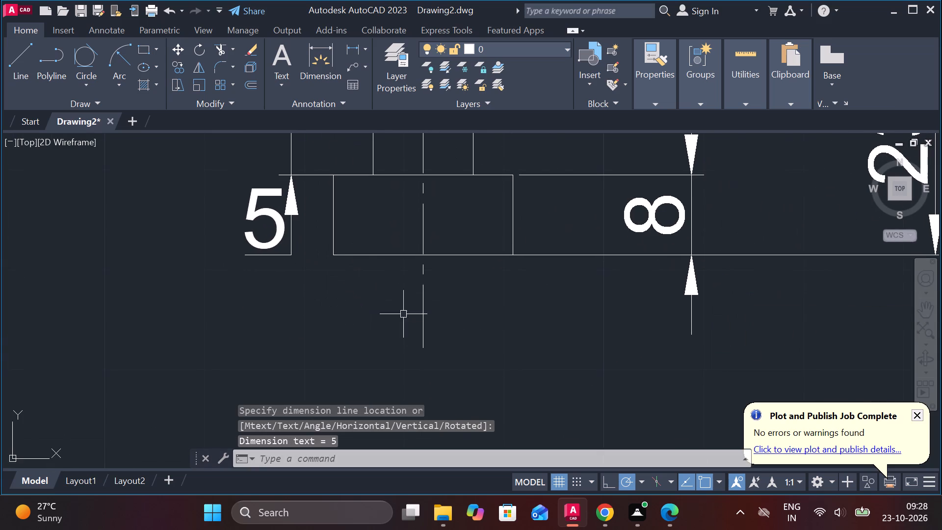
{"action": "key", "text": "space"}
{"action": "left_click", "coordinate": [372, 175]}
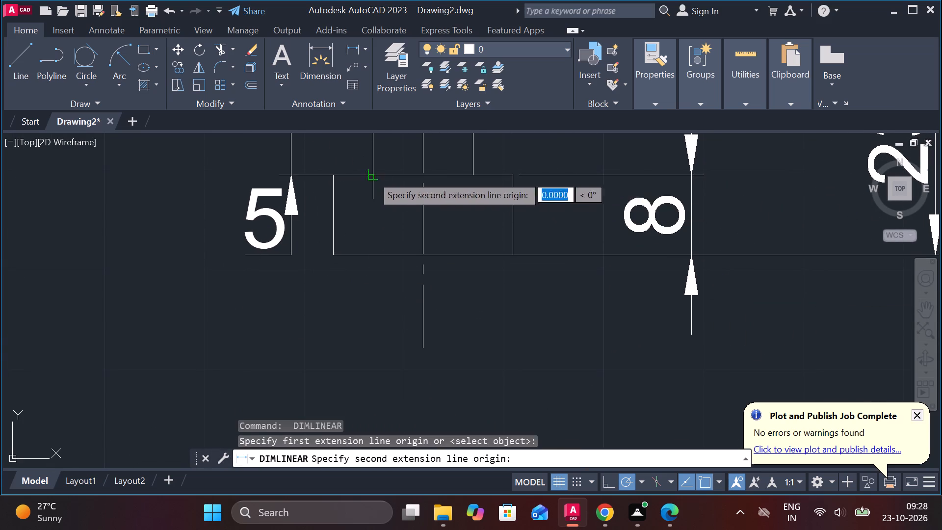
{"action": "left_click", "coordinate": [477, 177]}
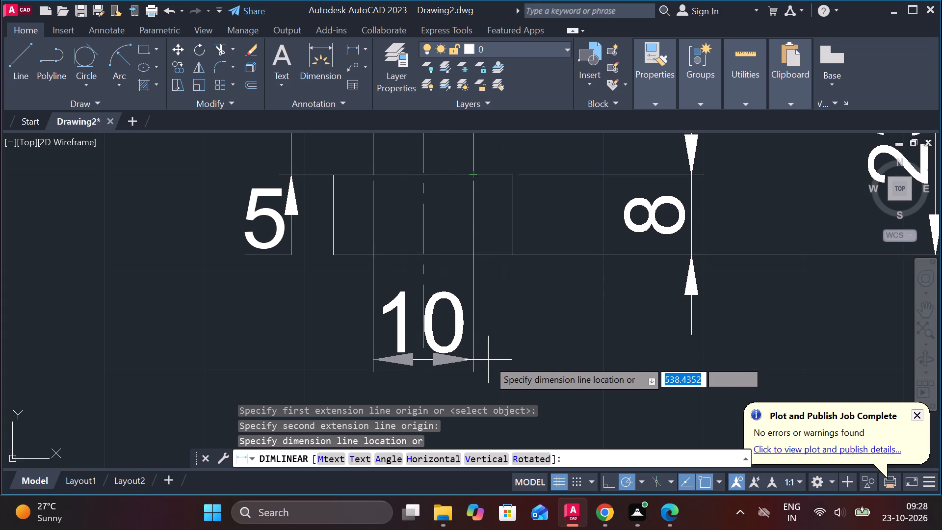
{"action": "left_click", "coordinate": [488, 360]}
{"action": "middle_click_drag", "start_coordinate": [355, 274], "coordinate": [356, 229]}
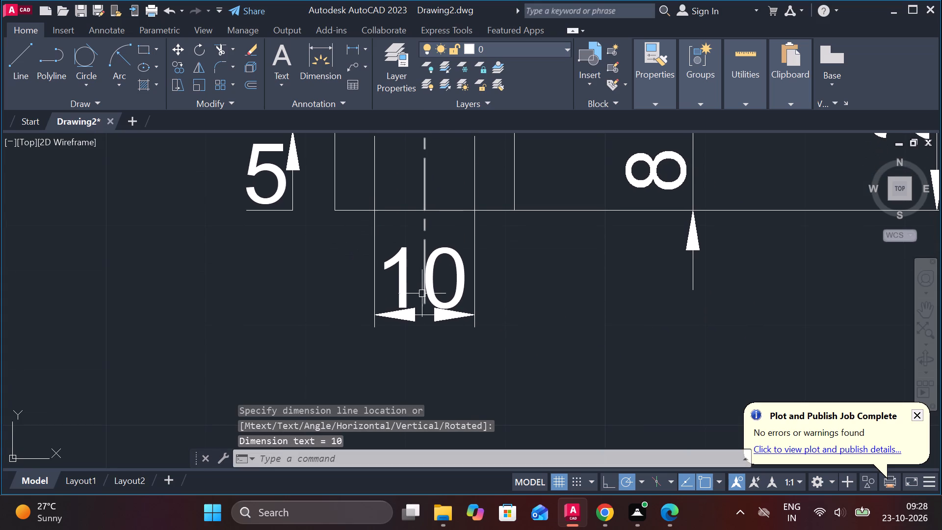
{"action": "double_click", "coordinate": [409, 288]}
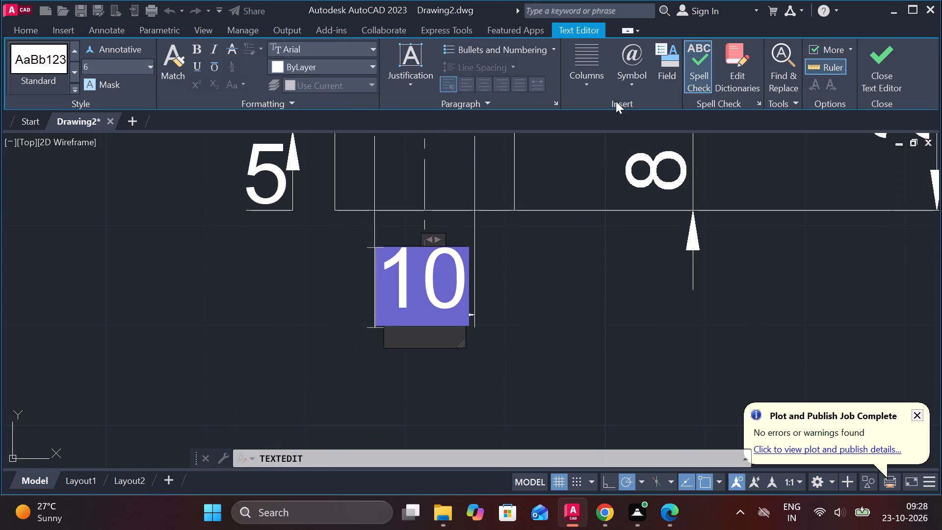
{"action": "left_click", "coordinate": [635, 86]}
{"action": "left_click", "coordinate": [680, 149]}
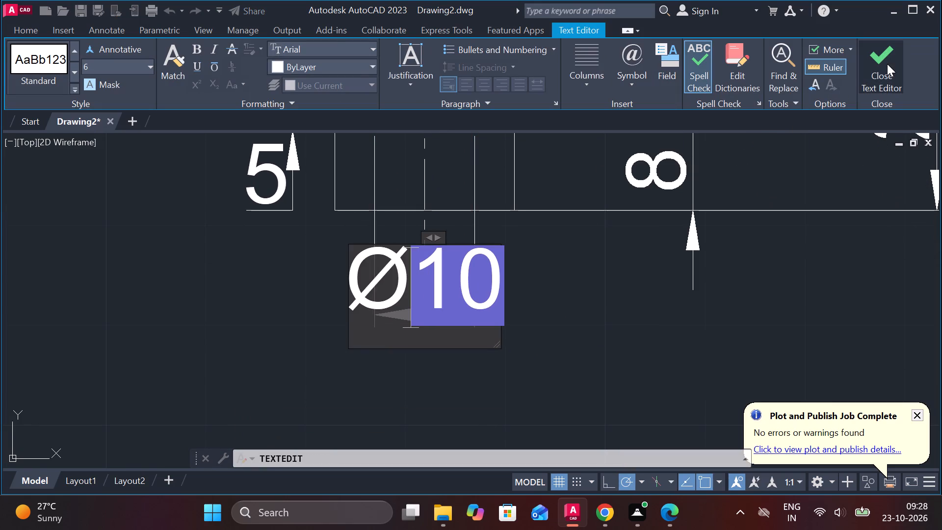
{"action": "left_click", "coordinate": [887, 62]}
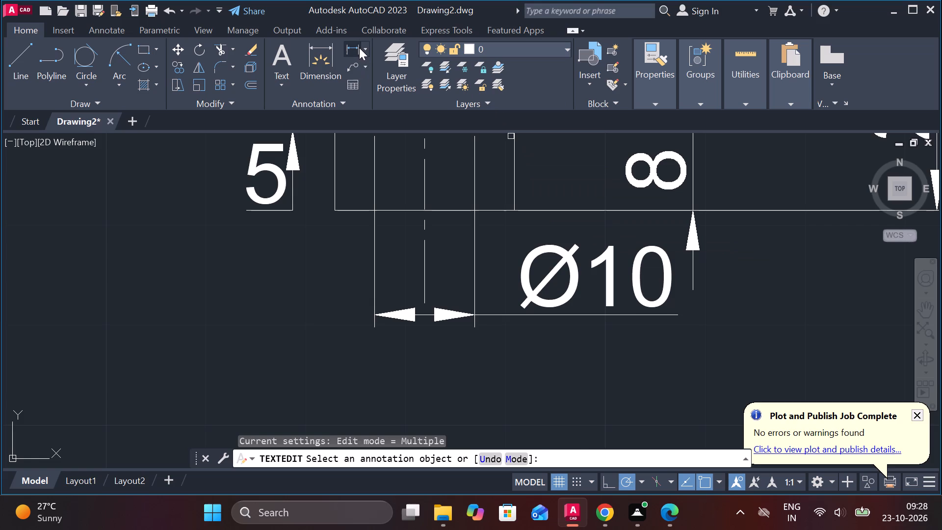
Add a horizontal linear dimension for the bottom block's width beneath the neck's diameter dimension, with a diameter symbol before its text.
{"action": "left_click", "coordinate": [359, 48]}
{"action": "left_click", "coordinate": [333, 214]}
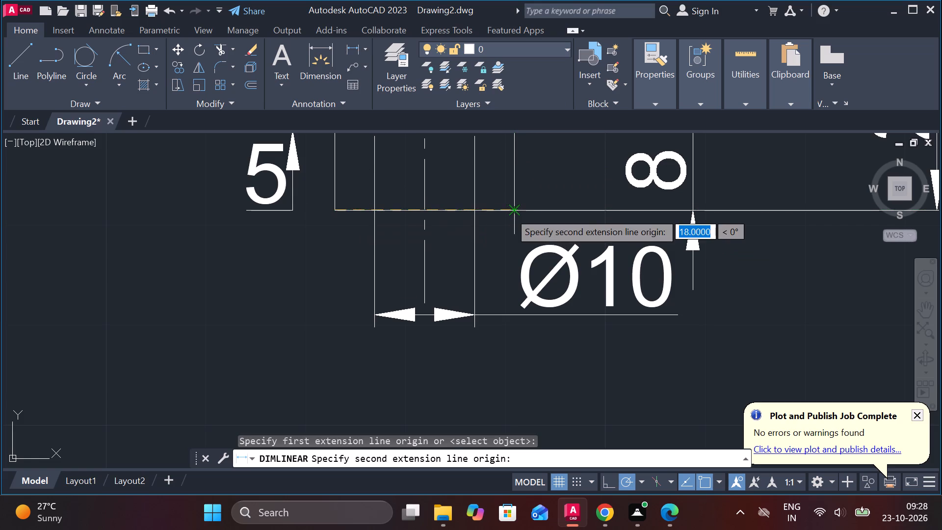
{"action": "left_click", "coordinate": [509, 212]}
{"action": "middle_click_drag", "start_coordinate": [497, 361], "coordinate": [480, 306]}
{"action": "left_click", "coordinate": [471, 358]}
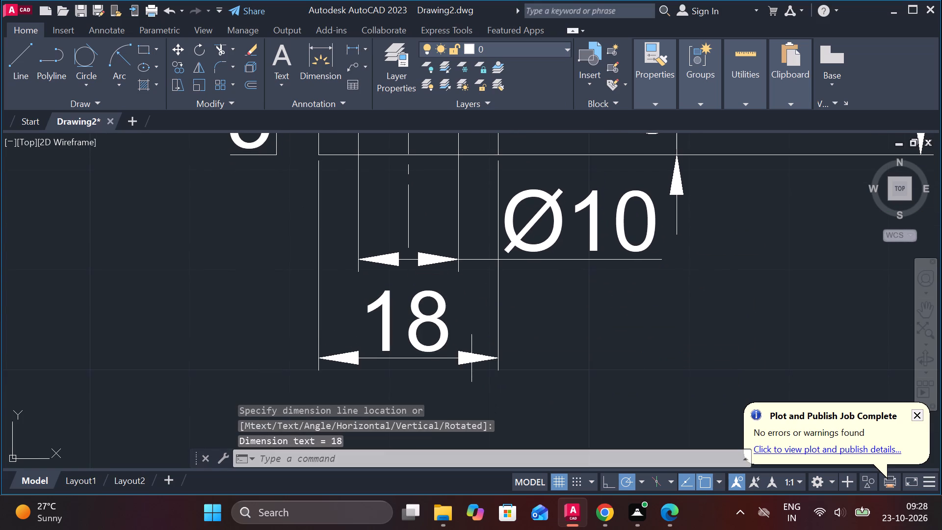
{"action": "double_click", "coordinate": [419, 340]}
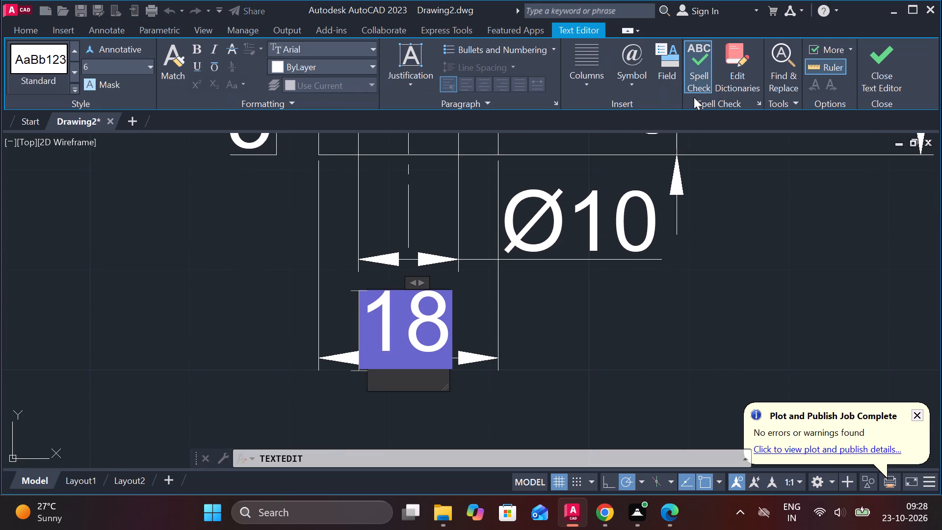
{"action": "left_click", "coordinate": [648, 90]}
{"action": "left_click", "coordinate": [655, 140]}
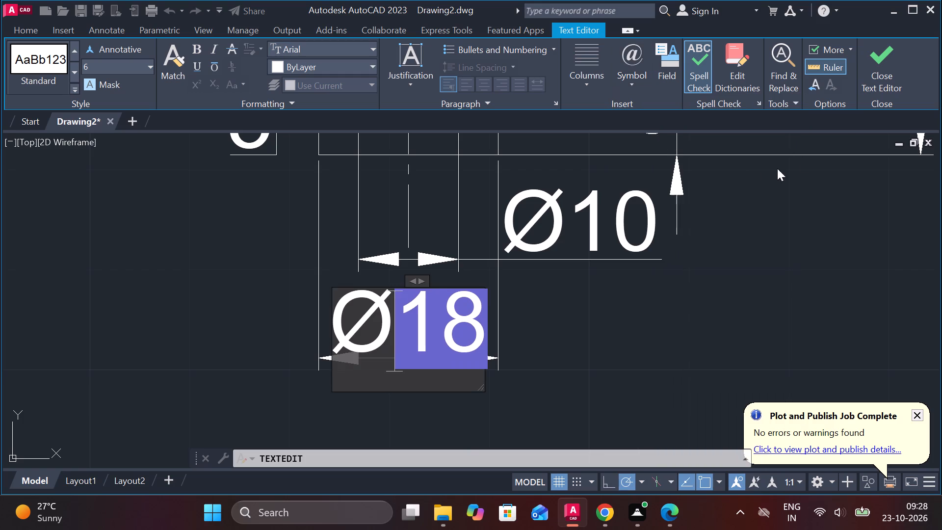
{"action": "left_click", "coordinate": [868, 76]}
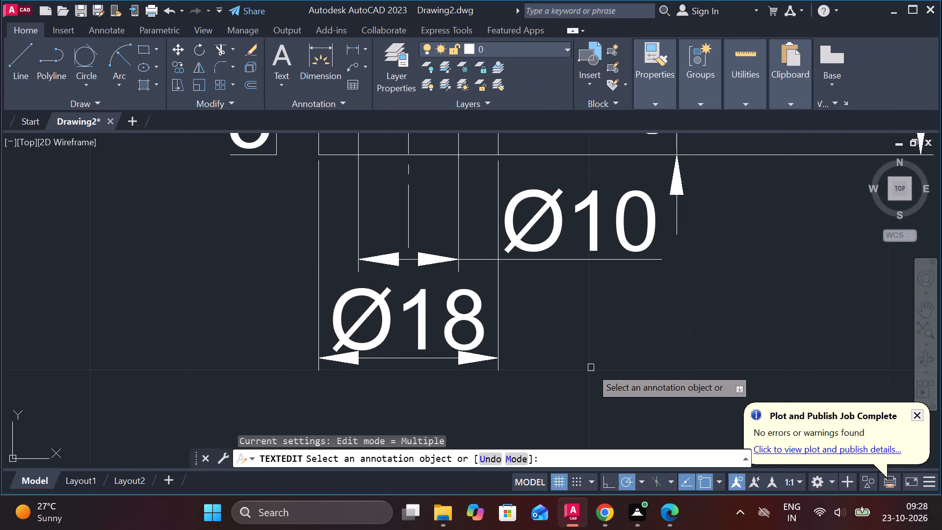
{"action": "scroll", "coordinate": [591, 368], "scroll_direction": "down", "scroll_amount": 2}
{"action": "key", "text": "Escape"}
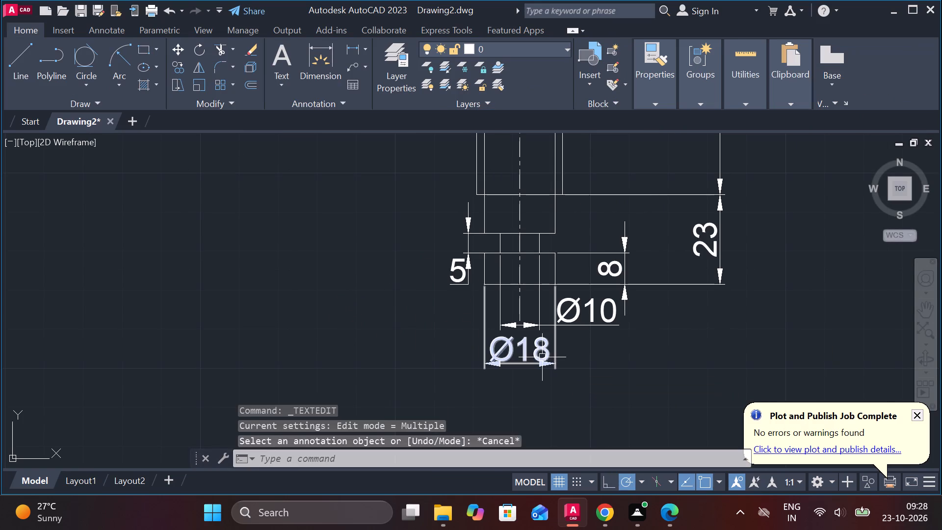
Move the bottom block's diameter text out to the left, beyond its extension lines.
{"action": "left_click", "coordinate": [542, 357]}
{"action": "left_click", "coordinate": [519, 352]}
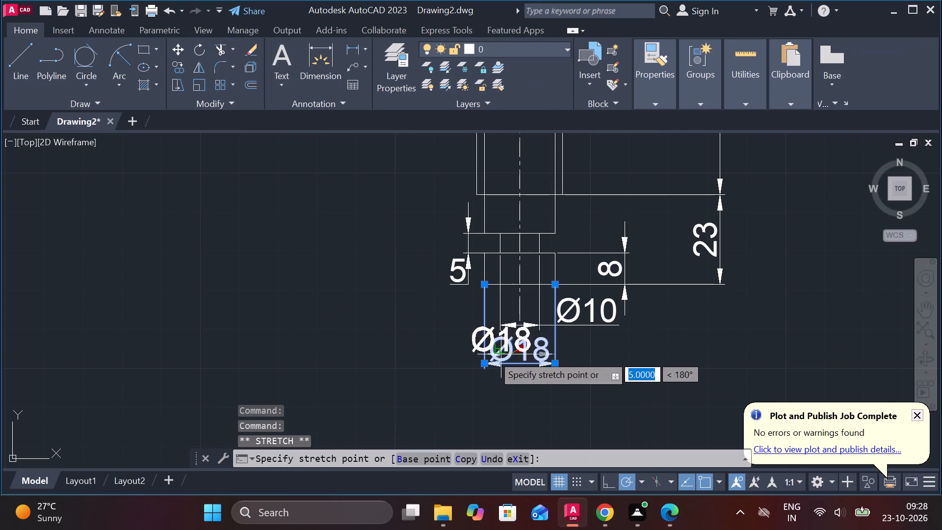
{"action": "left_click", "coordinate": [454, 357]}
{"action": "key", "text": "Escape"}
Add a diameter dimension to the circular boss's outer arc, with its text outside the boss's right side.
{"action": "scroll", "coordinate": [600, 351], "scroll_direction": "down", "scroll_amount": 2}
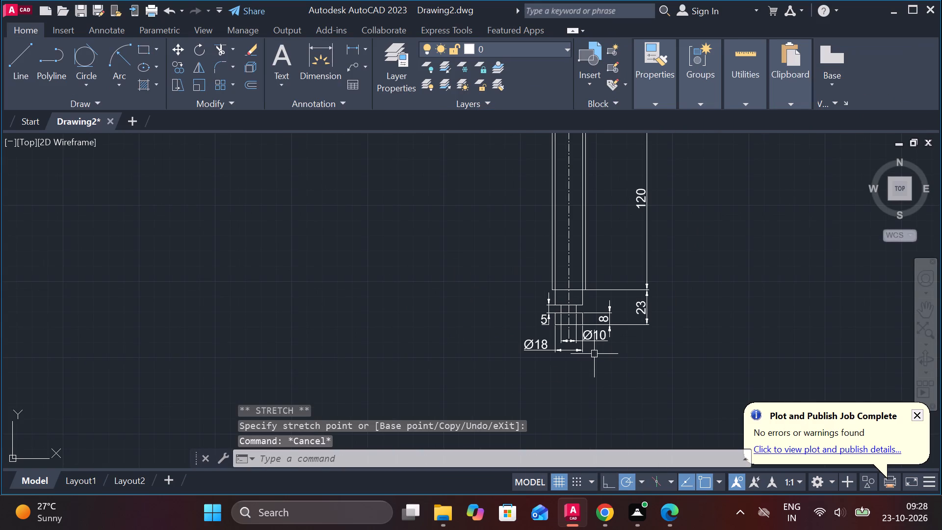
{"action": "middle_click_drag", "start_coordinate": [627, 237], "coordinate": [517, 396]}
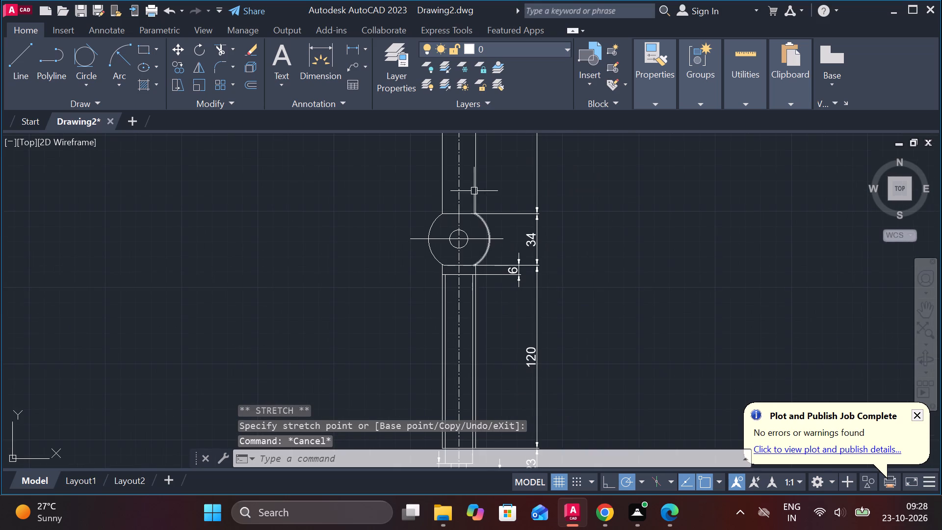
{"action": "left_click", "coordinate": [362, 50]}
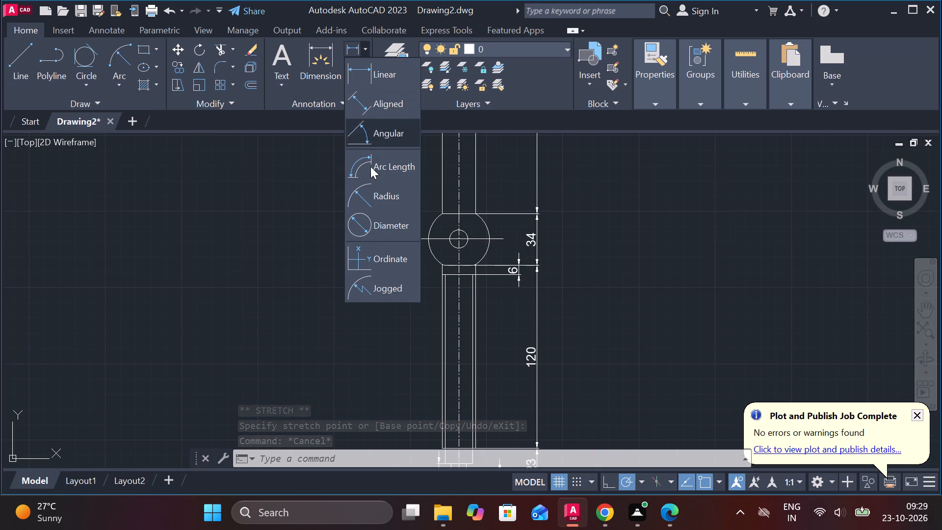
{"action": "left_click", "coordinate": [375, 223]}
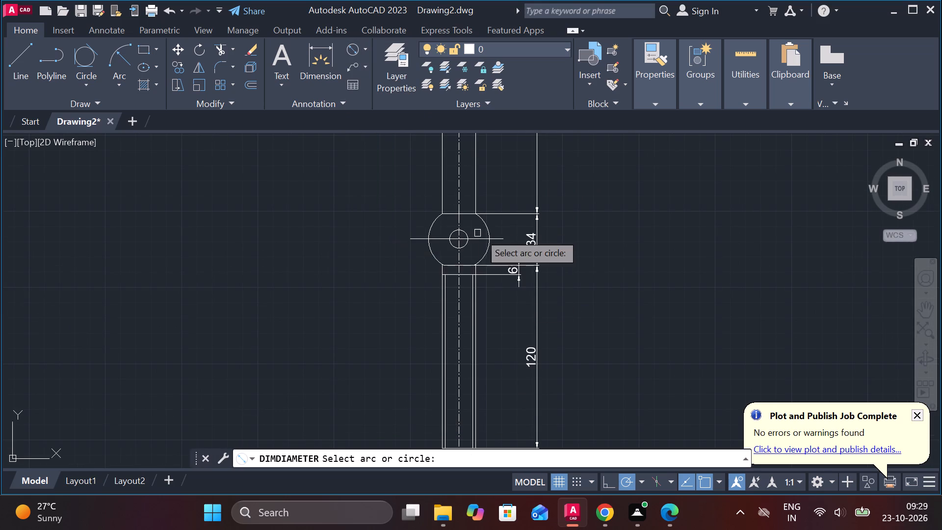
{"action": "scroll", "coordinate": [480, 233], "scroll_direction": "up", "scroll_amount": 3}
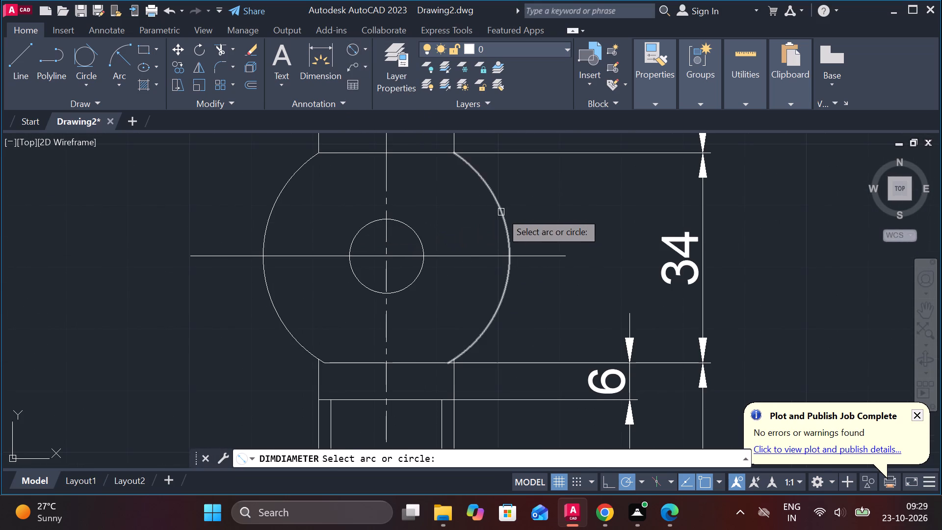
{"action": "left_click", "coordinate": [500, 212]}
{"action": "left_click", "coordinate": [527, 217]}
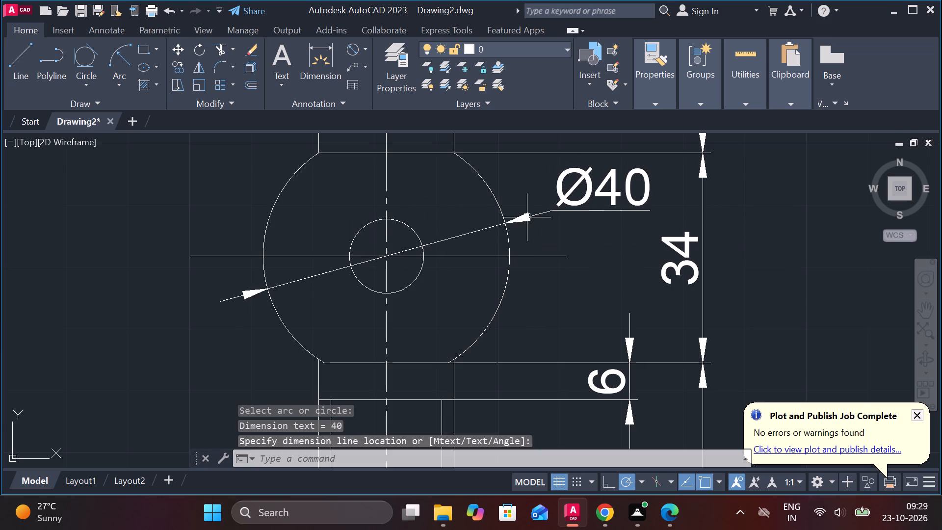
Add a diameter dimension to the small centre circle, with its text outside the boss at the upper left.
{"action": "key", "text": "space"}
{"action": "left_click", "coordinate": [357, 237]}
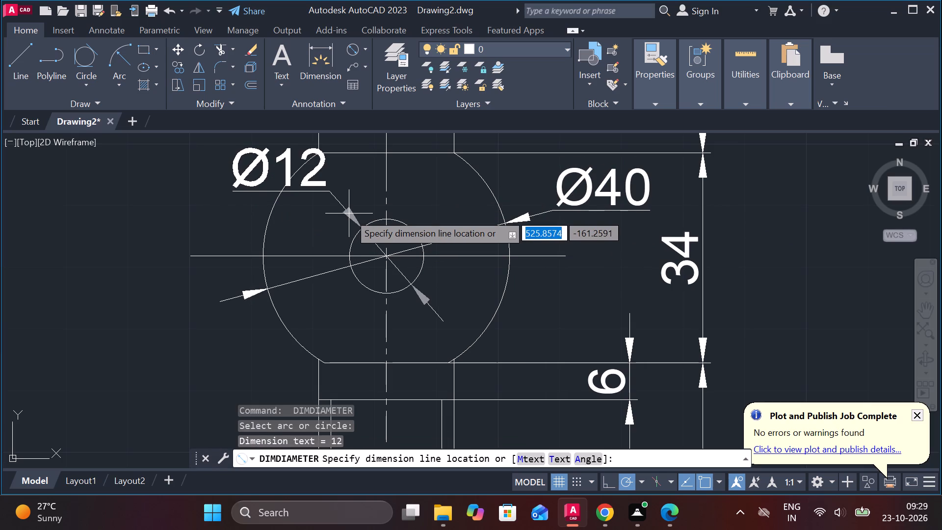
{"action": "scroll", "coordinate": [387, 256], "scroll_direction": "down", "scroll_amount": 1}
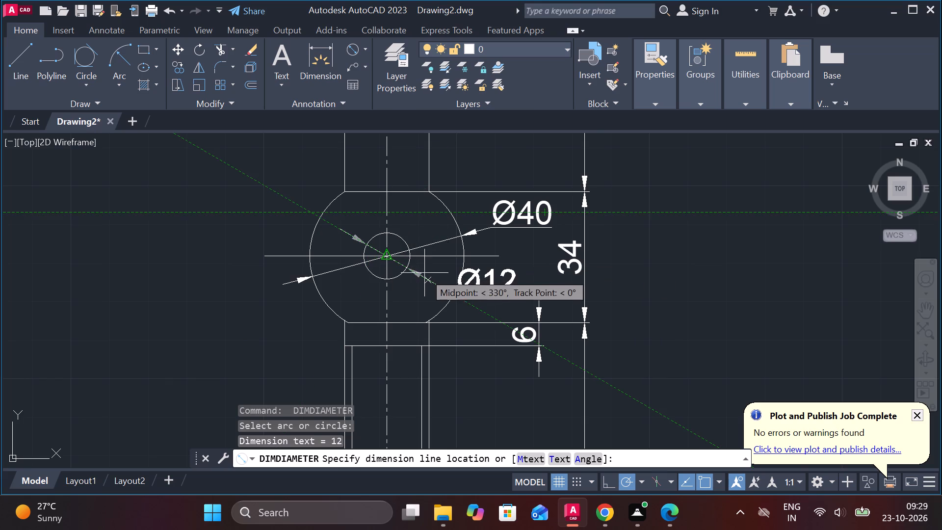
{"action": "scroll", "coordinate": [421, 277], "scroll_direction": "down", "scroll_amount": 2}
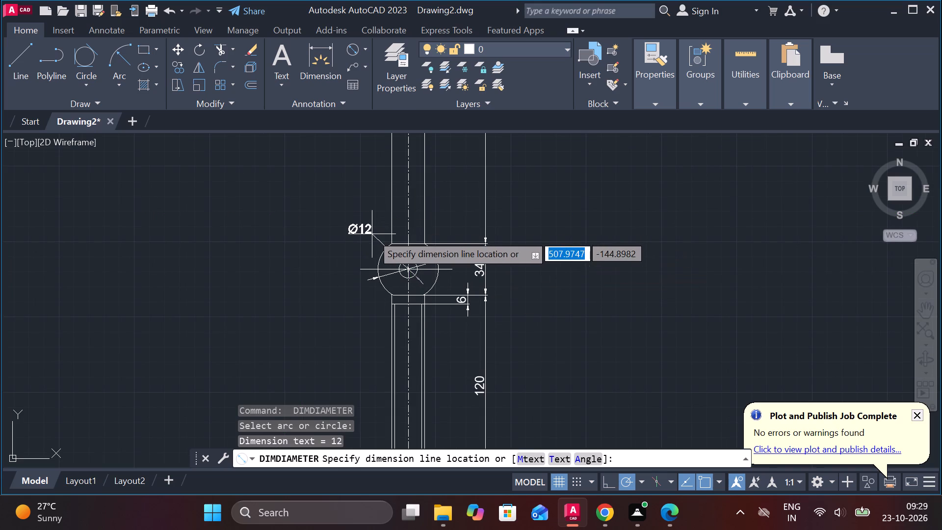
{"action": "left_click", "coordinate": [372, 234]}
Examine the whole dimensioned shaft view and the lower shaft for what still needs annotating.
{"action": "scroll", "coordinate": [468, 252], "scroll_direction": "down", "scroll_amount": 2}
{"action": "scroll", "coordinate": [523, 281], "scroll_direction": "down", "scroll_amount": 1}
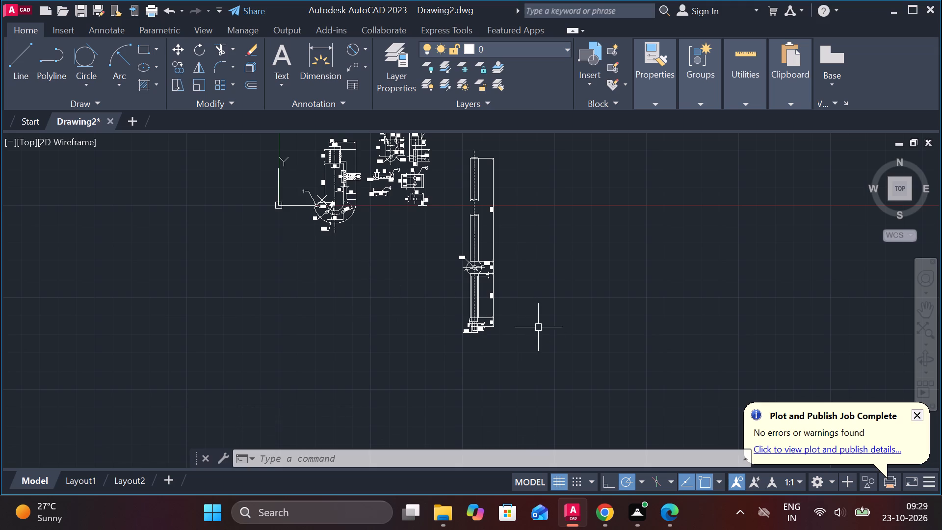
{"action": "scroll", "coordinate": [456, 302], "scroll_direction": "up", "scroll_amount": 4}
{"action": "middle_click_drag", "start_coordinate": [472, 303], "coordinate": [453, 303]}
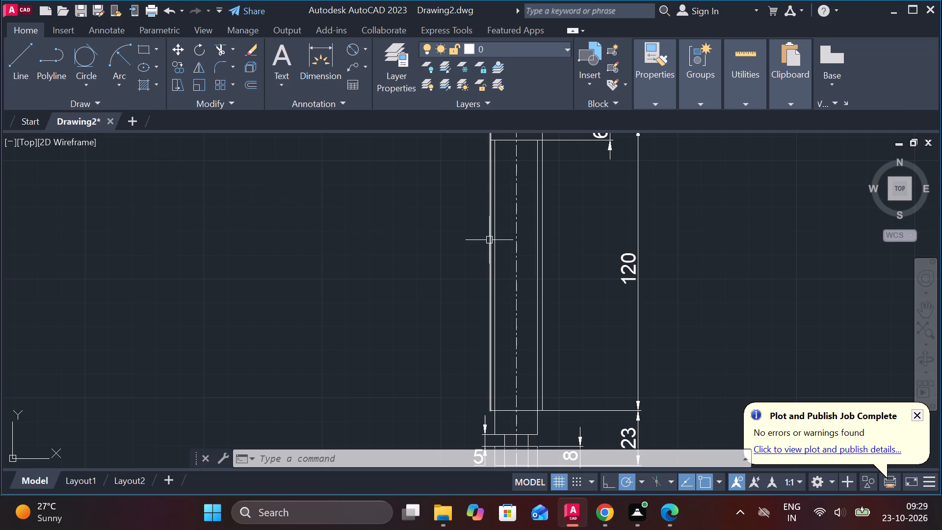
{"action": "scroll", "coordinate": [404, 276], "scroll_direction": "up", "scroll_amount": 1}
{"action": "middle_click_drag", "start_coordinate": [404, 276], "coordinate": [317, 298]}
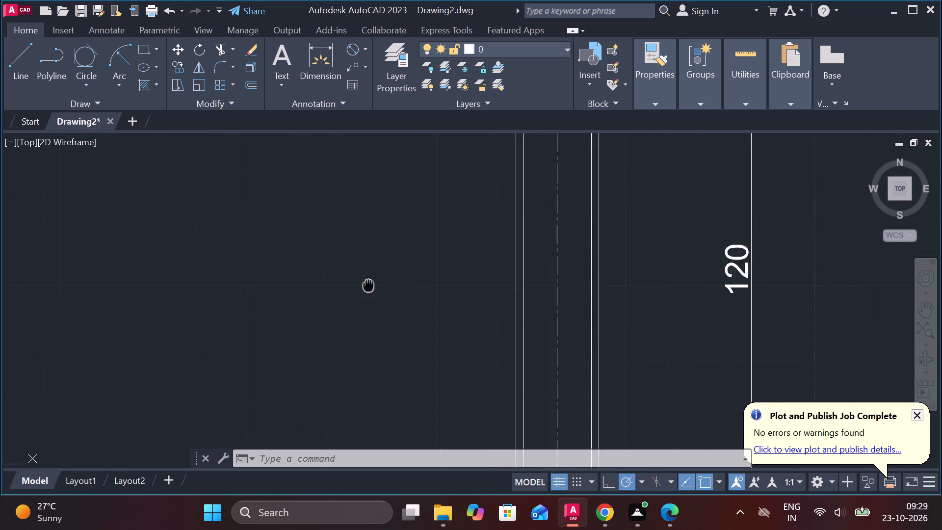
{"action": "middle_click_drag", "start_coordinate": [317, 298], "coordinate": [287, 304]}
{"action": "scroll", "coordinate": [364, 259], "scroll_direction": "down", "scroll_amount": 1}
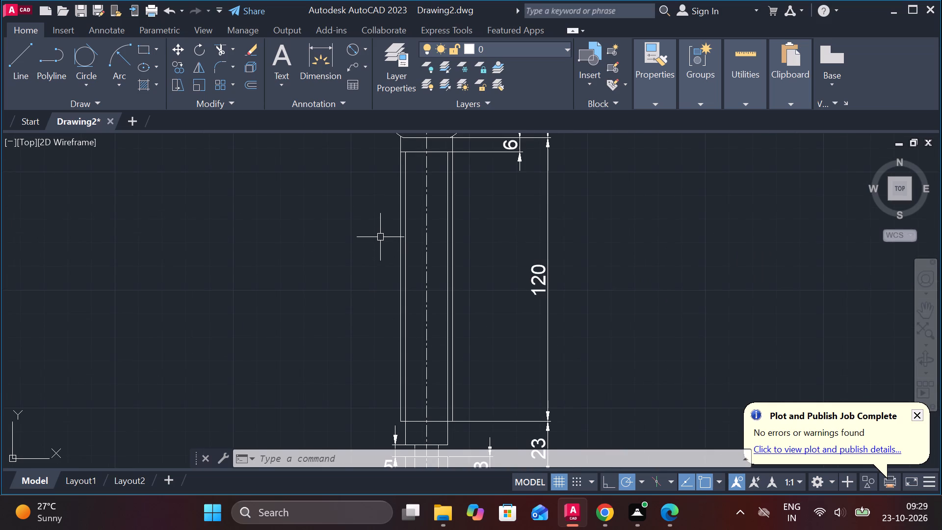
Draw a square-wave line of ten 4-unit segments running downward, outside the lower shaft's left edge and below the 6 mm step.
{"action": "scroll", "coordinate": [381, 236], "scroll_direction": "up", "scroll_amount": 1}
{"action": "middle_click_drag", "start_coordinate": [381, 236], "coordinate": [320, 301]}
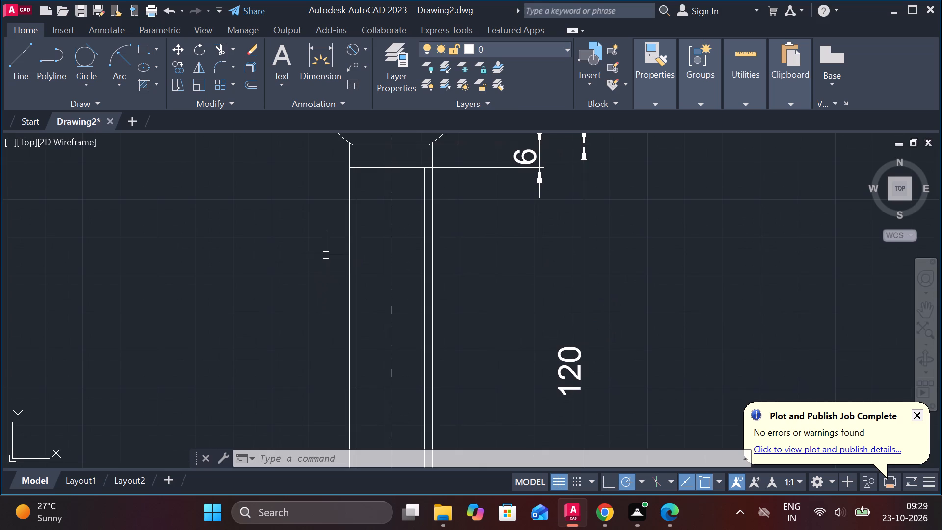
{"action": "key", "text": "l"}
{"action": "key", "text": "Return"}
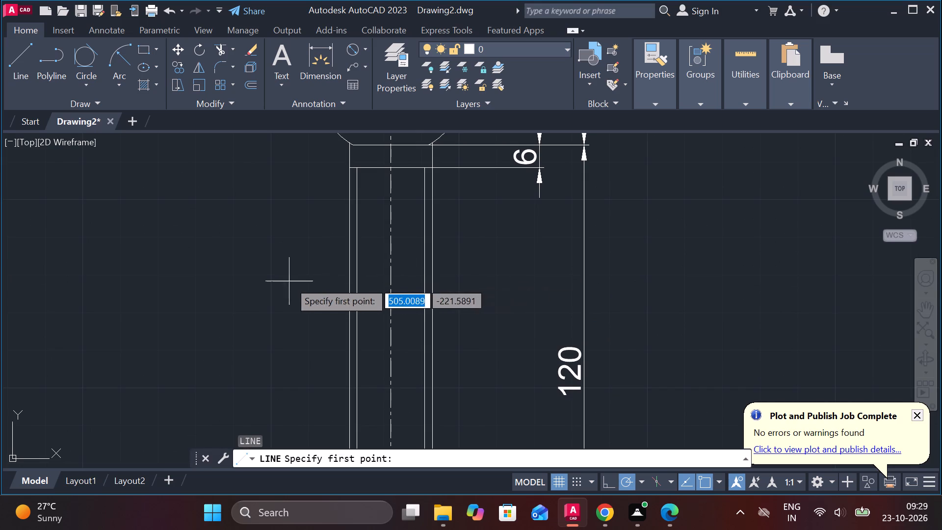
{"action": "left_click", "coordinate": [268, 278]}
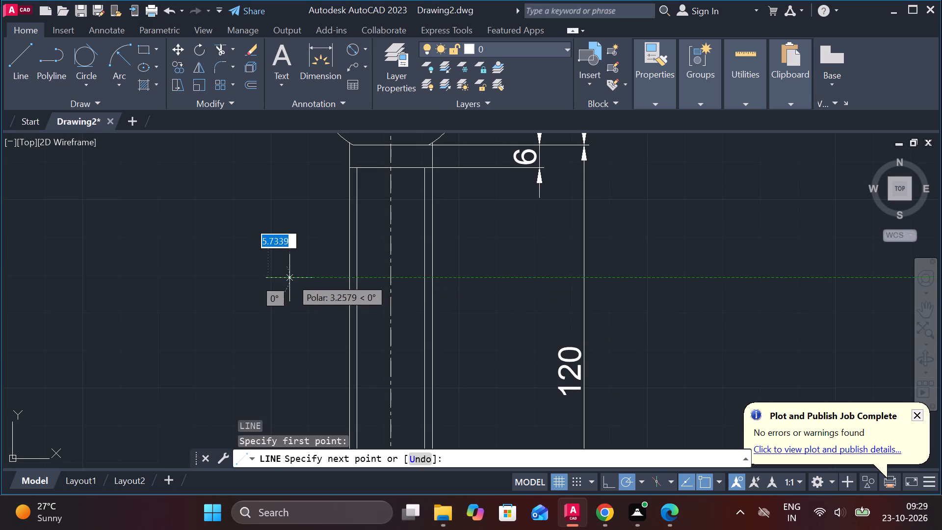
{"action": "type", "text": "4"}
{"action": "key", "text": "space"}
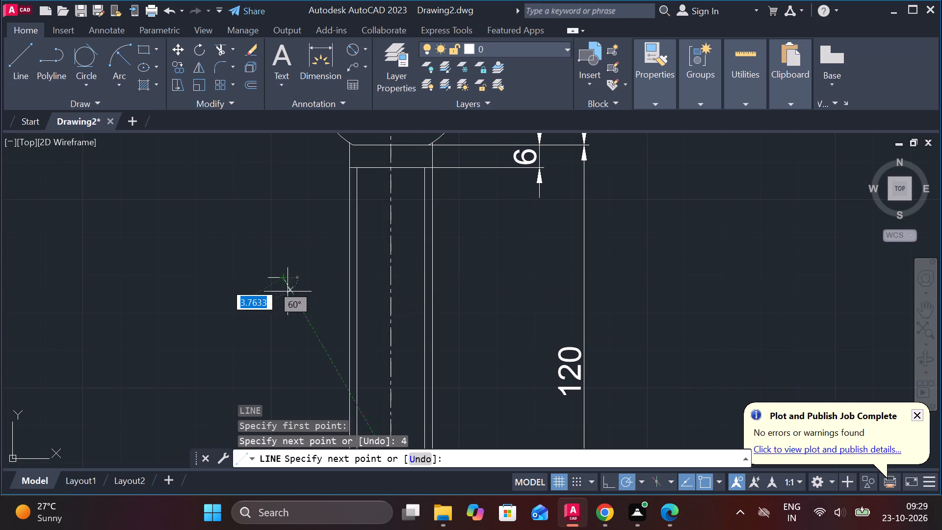
{"action": "type", "text": "4"}
{"action": "key", "text": "space"}
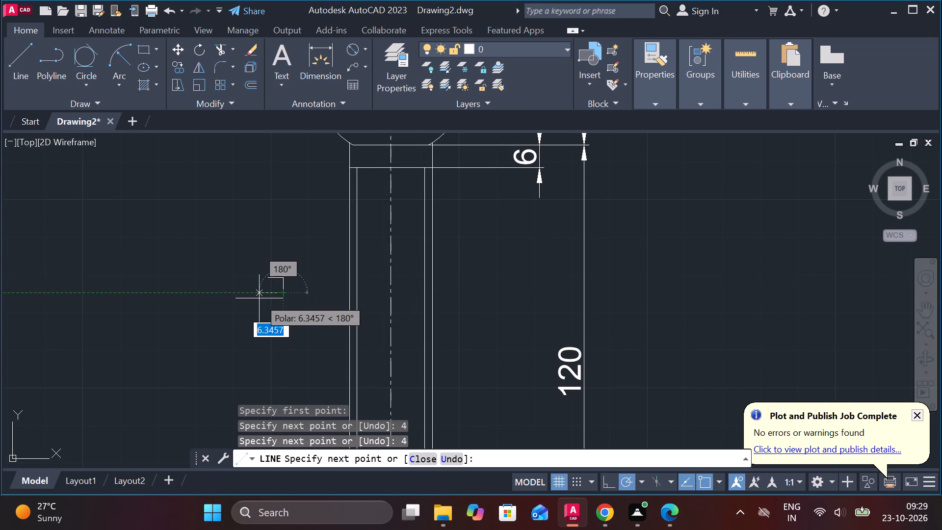
{"action": "type", "text": "4"}
{"action": "key", "text": "space"}
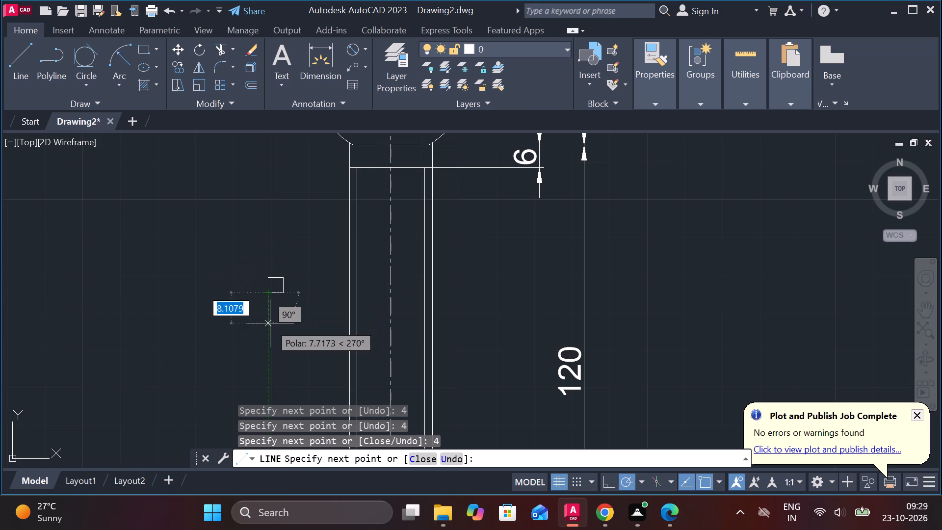
{"action": "type", "text": "4"}
{"action": "key", "text": "space"}
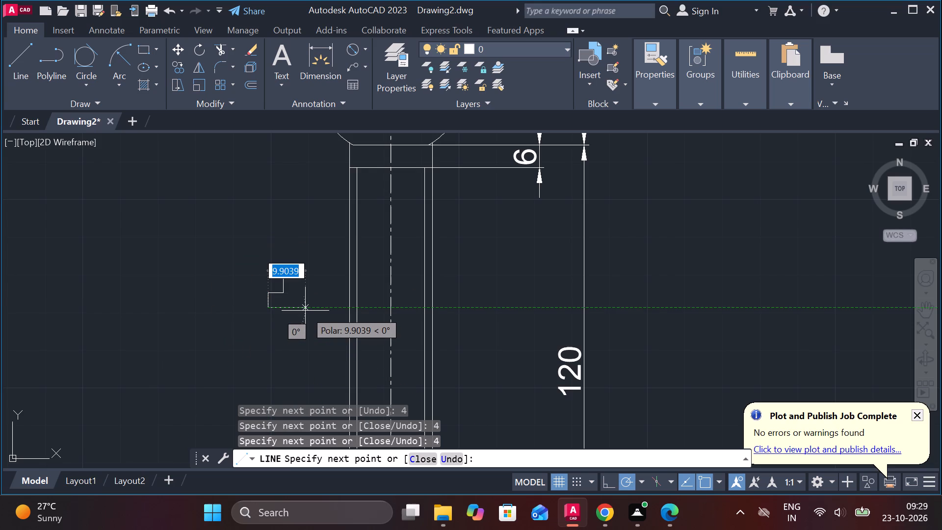
{"action": "type", "text": "4"}
{"action": "key", "text": "space"}
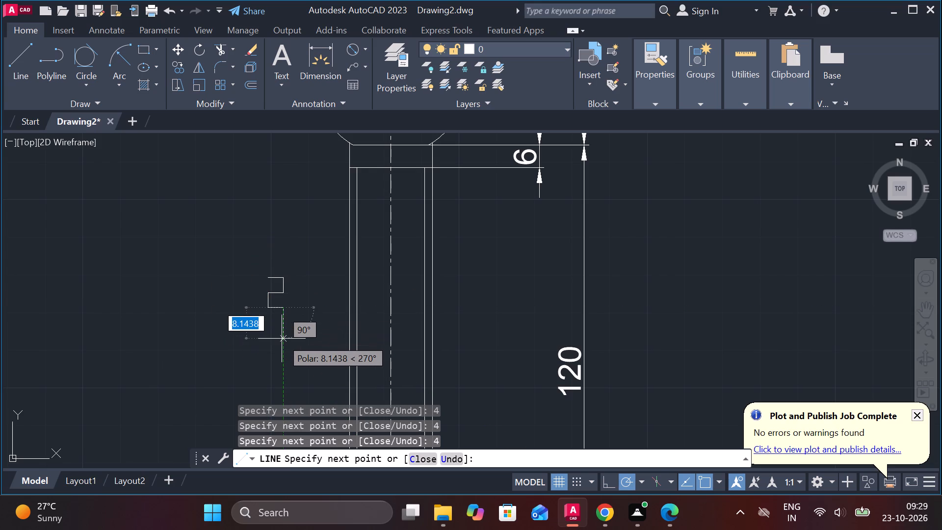
{"action": "type", "text": "4"}
{"action": "key", "text": "space"}
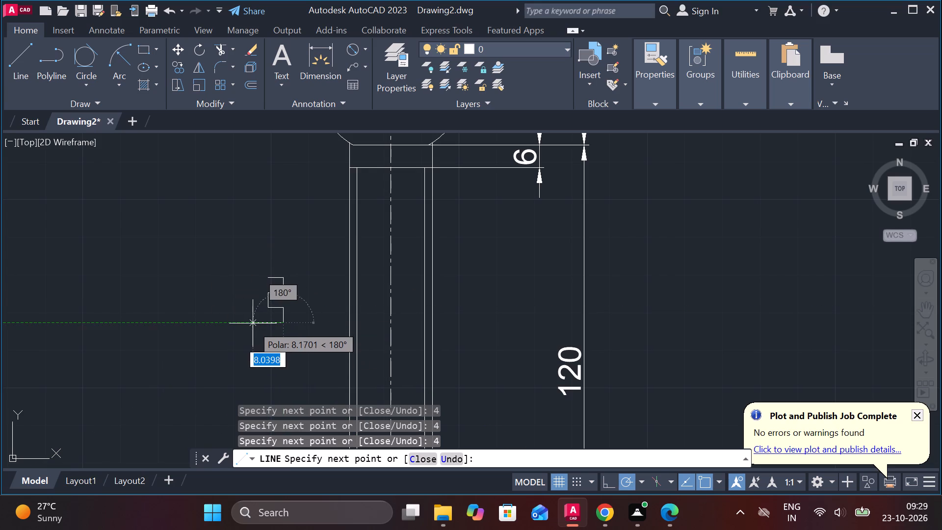
{"action": "type", "text": "4"}
{"action": "key", "text": "space"}
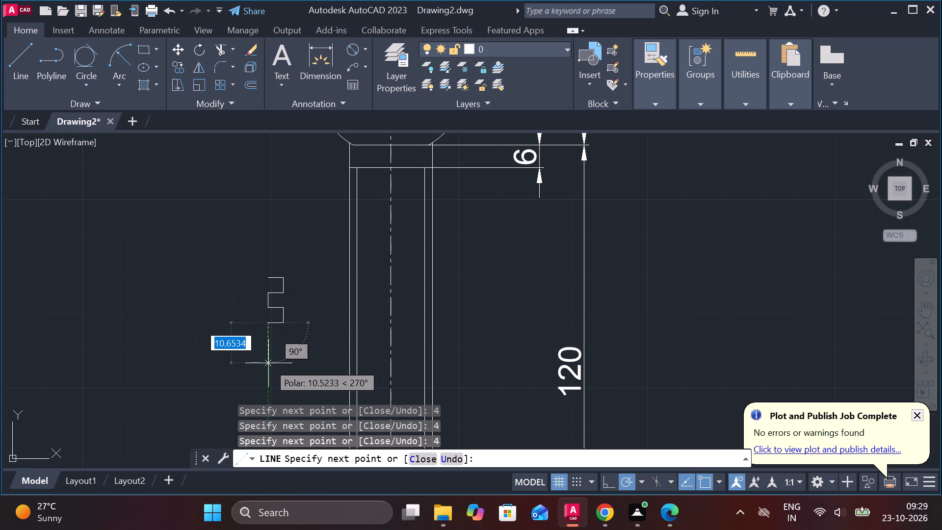
{"action": "type", "text": "4"}
{"action": "key", "text": "space"}
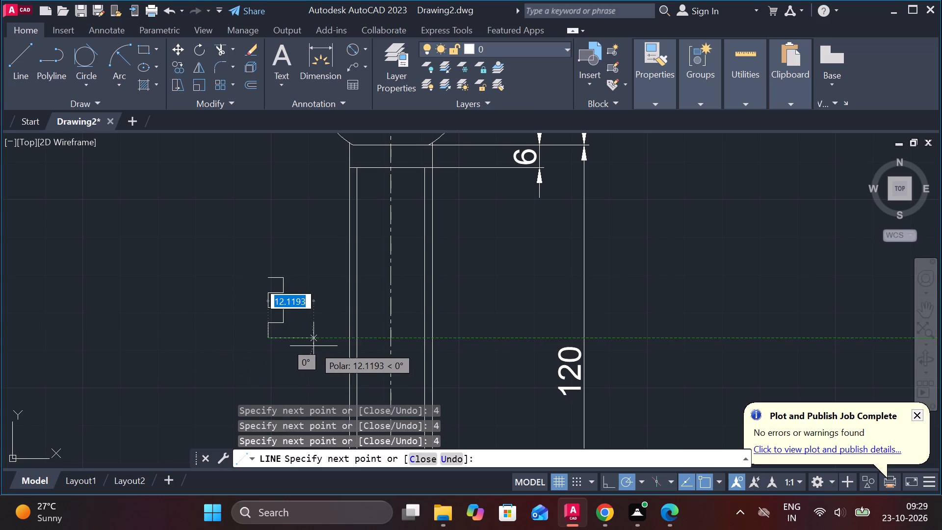
{"action": "key", "text": "4"}
{"action": "key", "text": "space"}
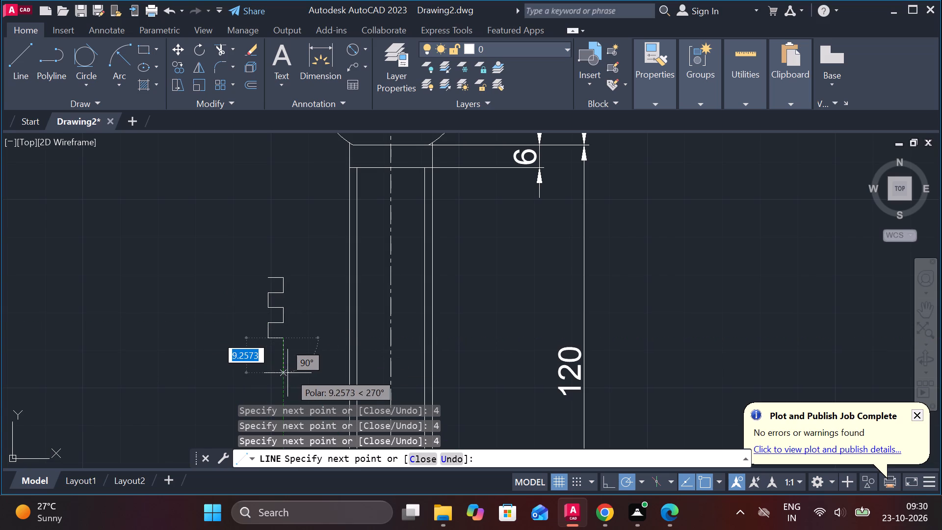
{"action": "type", "text": "4"}
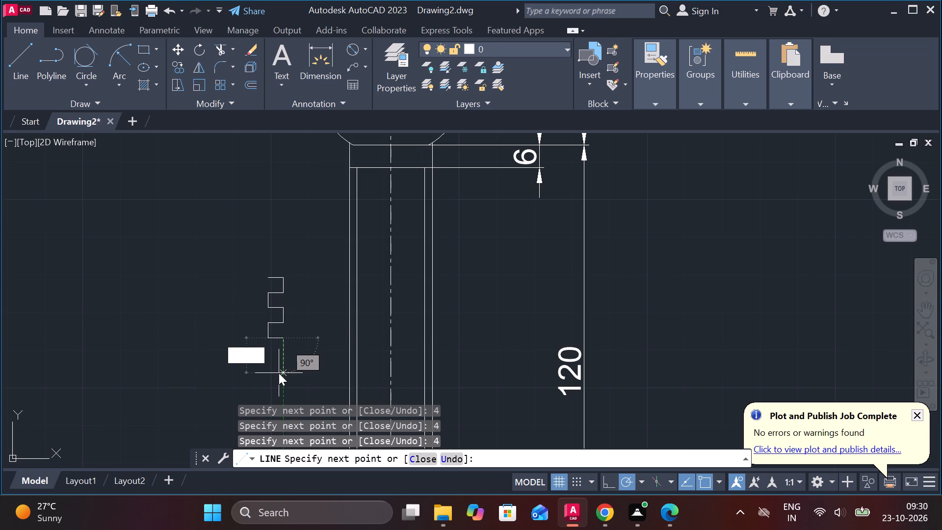
{"action": "key", "text": "space"}
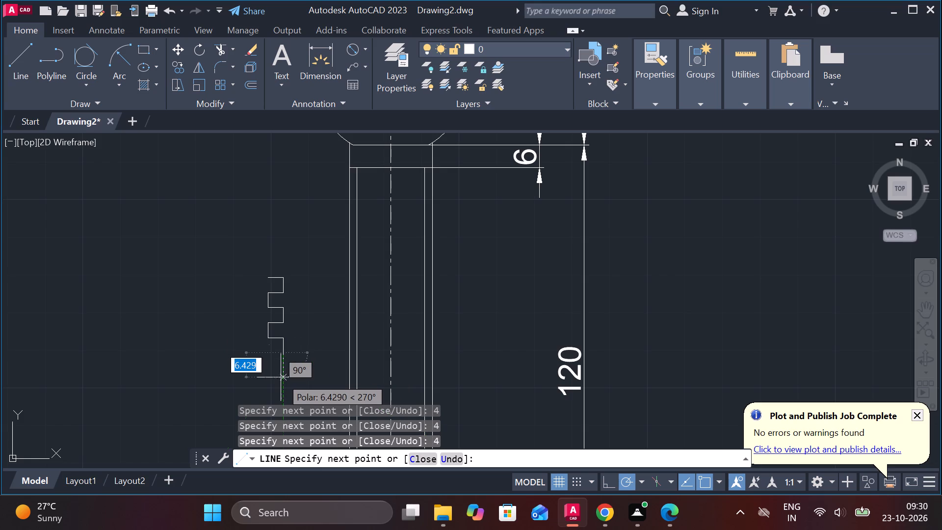
{"action": "key", "text": "Escape"}
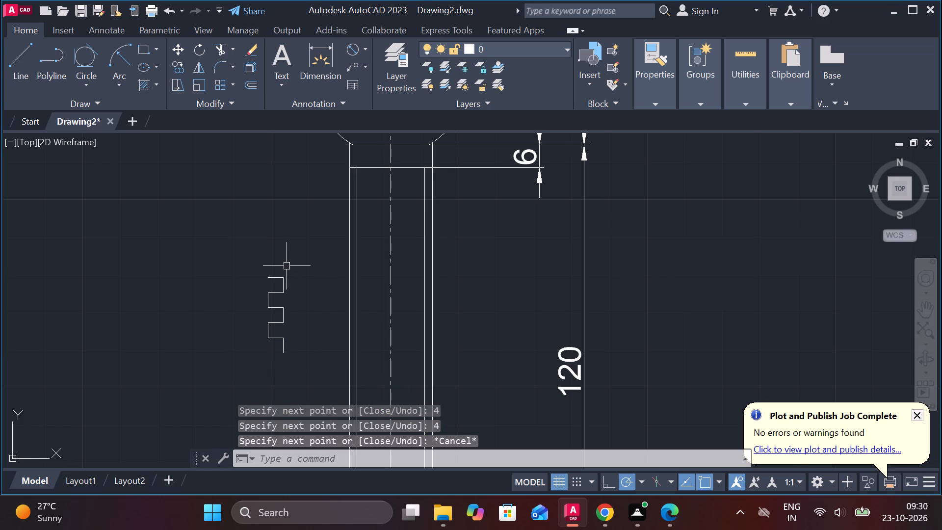
Extend the square-wave line from its upper end with three 4-unit segments: up, right and up.
{"action": "key", "text": "l"}
{"action": "key", "text": "Return"}
{"action": "left_click", "coordinate": [267, 280]}
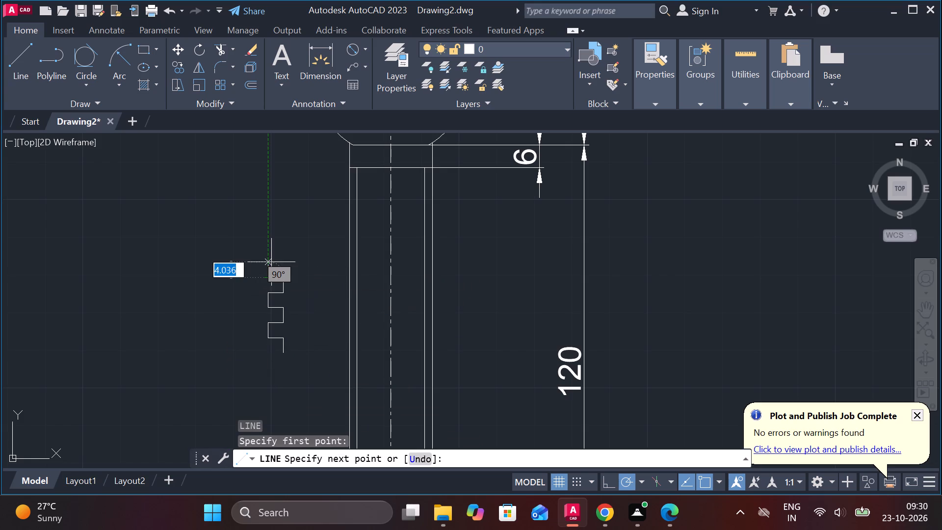
{"action": "key", "text": "4"}
{"action": "key", "text": "Return"}
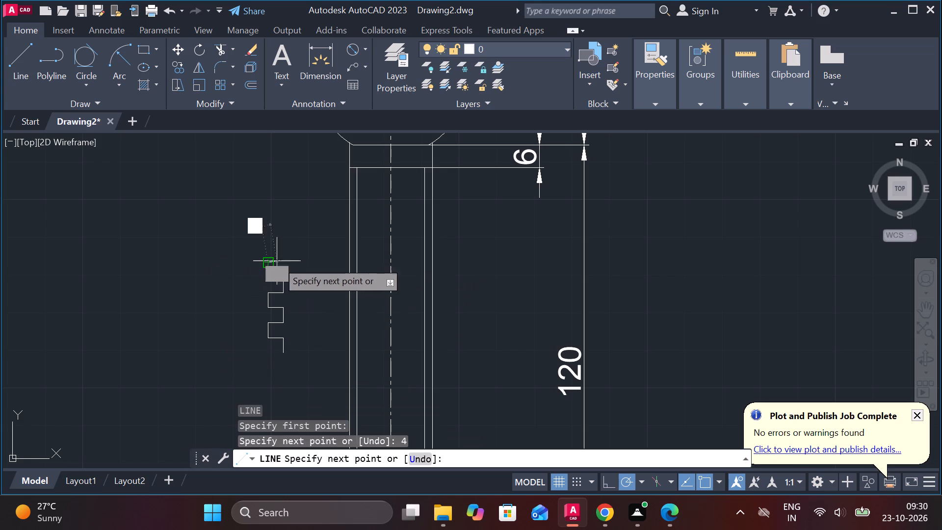
{"action": "type", "text": "4"}
{"action": "key", "text": "space"}
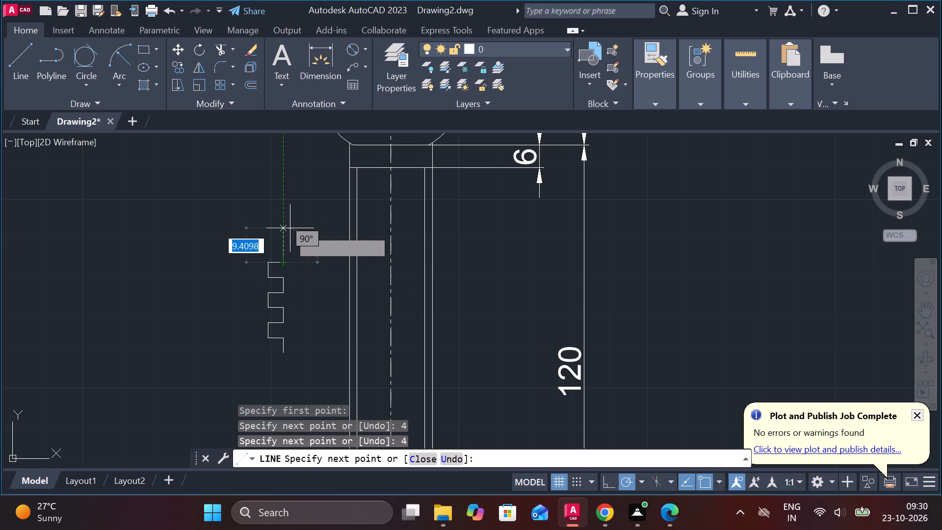
{"action": "type", "text": "4"}
{"action": "key", "text": "space"}
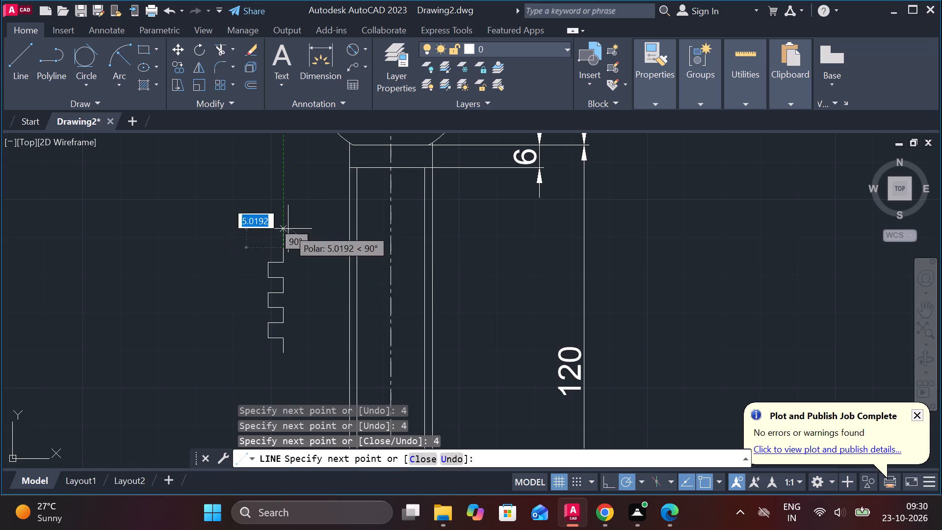
{"action": "key", "text": "Escape"}
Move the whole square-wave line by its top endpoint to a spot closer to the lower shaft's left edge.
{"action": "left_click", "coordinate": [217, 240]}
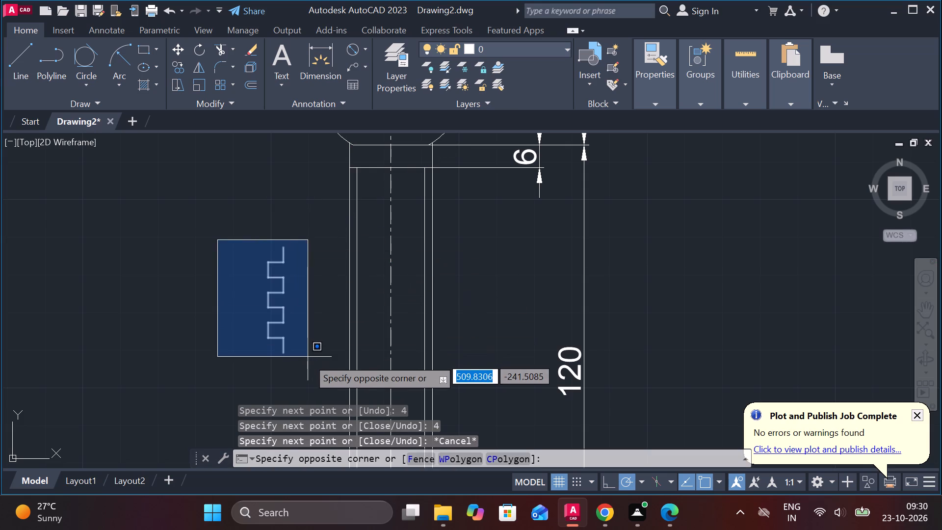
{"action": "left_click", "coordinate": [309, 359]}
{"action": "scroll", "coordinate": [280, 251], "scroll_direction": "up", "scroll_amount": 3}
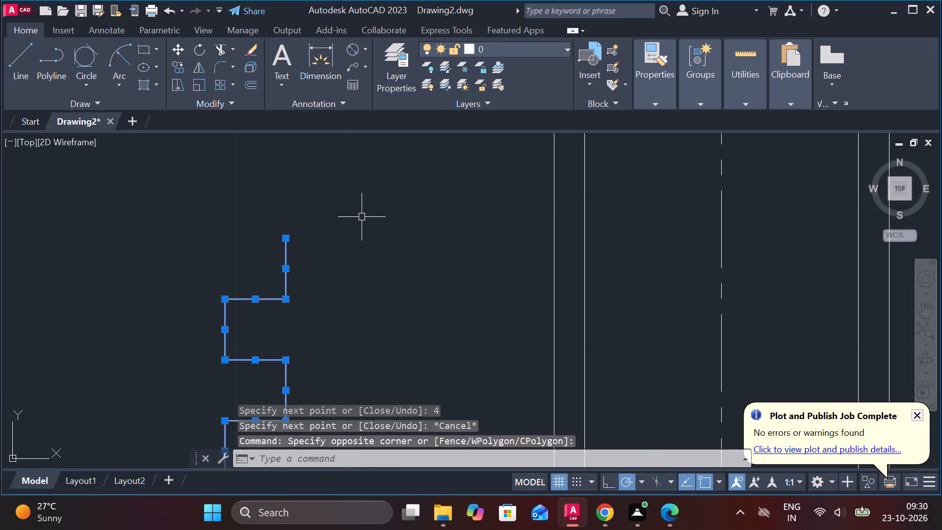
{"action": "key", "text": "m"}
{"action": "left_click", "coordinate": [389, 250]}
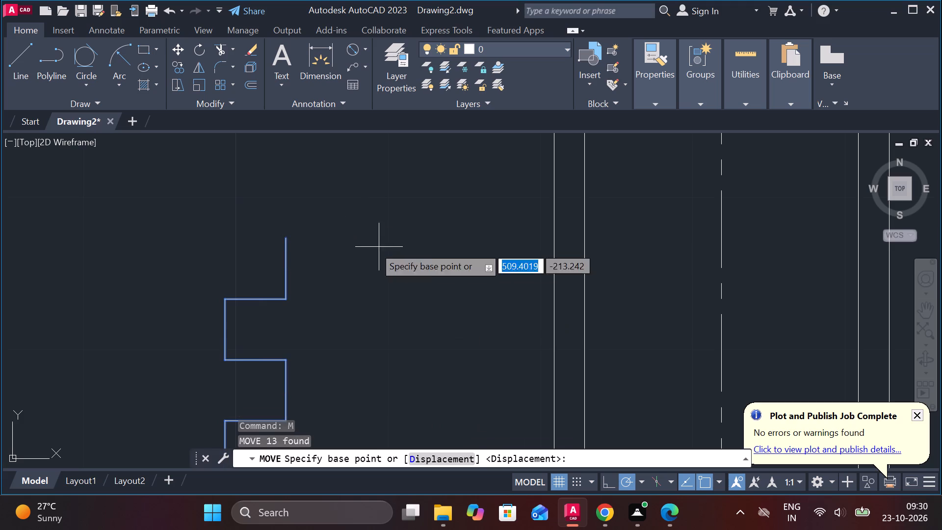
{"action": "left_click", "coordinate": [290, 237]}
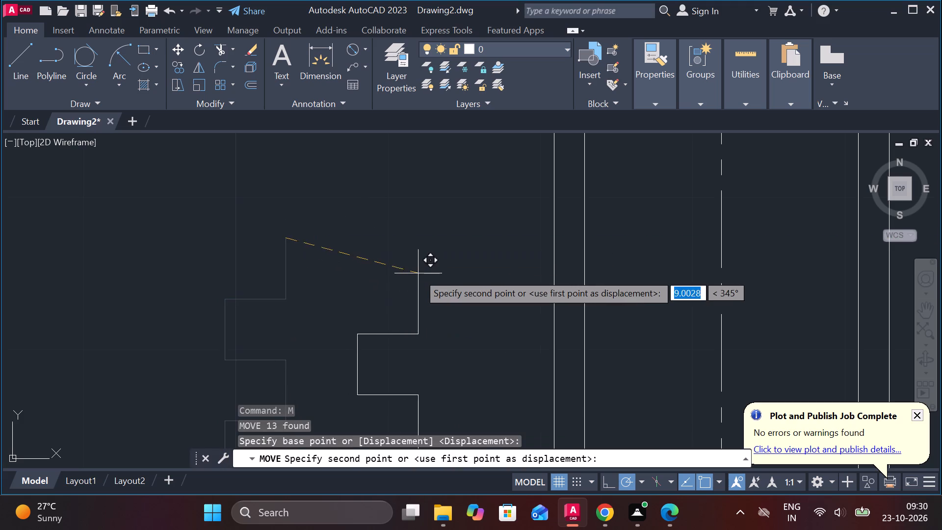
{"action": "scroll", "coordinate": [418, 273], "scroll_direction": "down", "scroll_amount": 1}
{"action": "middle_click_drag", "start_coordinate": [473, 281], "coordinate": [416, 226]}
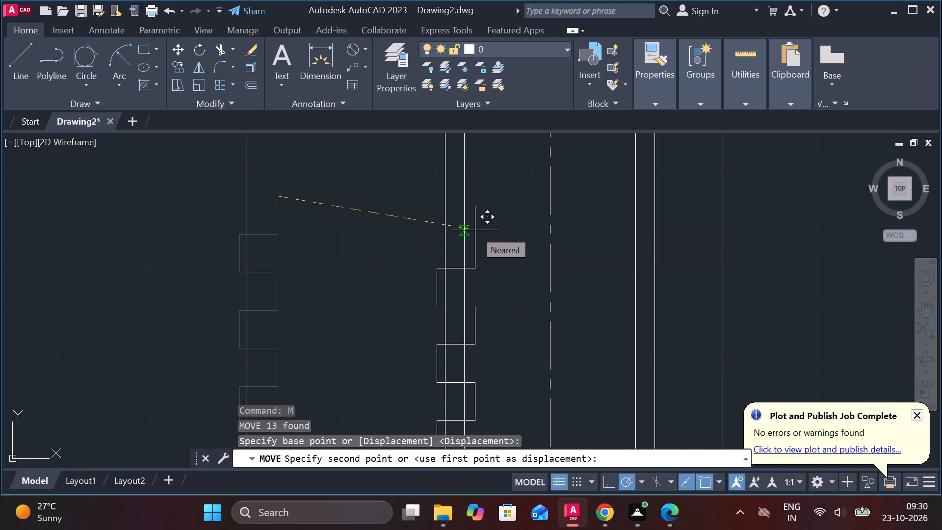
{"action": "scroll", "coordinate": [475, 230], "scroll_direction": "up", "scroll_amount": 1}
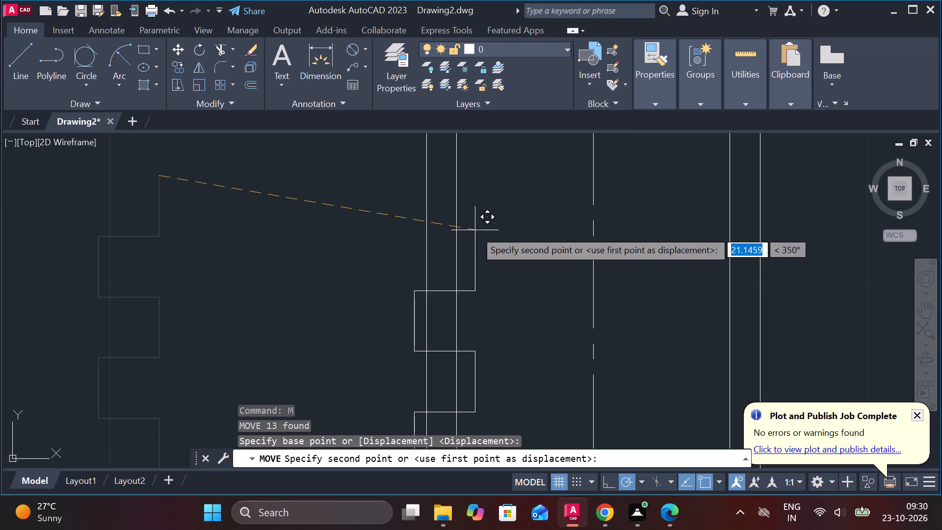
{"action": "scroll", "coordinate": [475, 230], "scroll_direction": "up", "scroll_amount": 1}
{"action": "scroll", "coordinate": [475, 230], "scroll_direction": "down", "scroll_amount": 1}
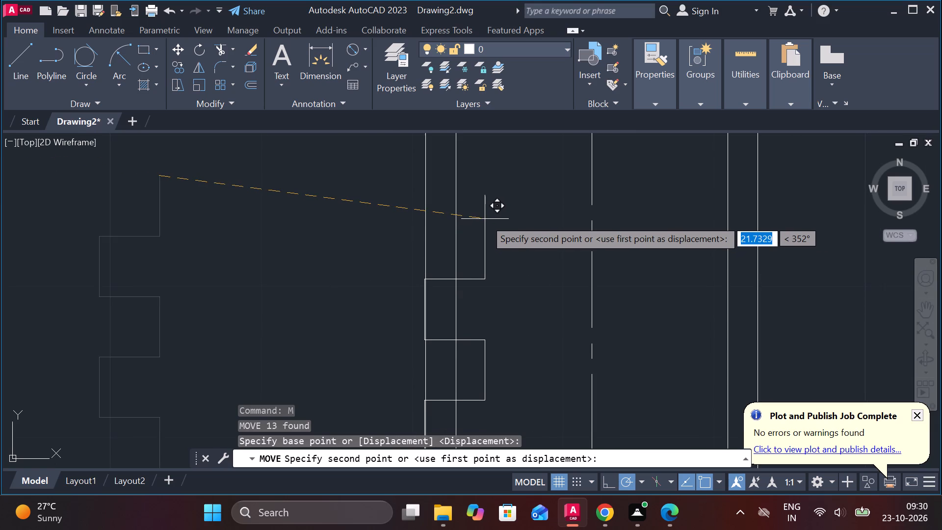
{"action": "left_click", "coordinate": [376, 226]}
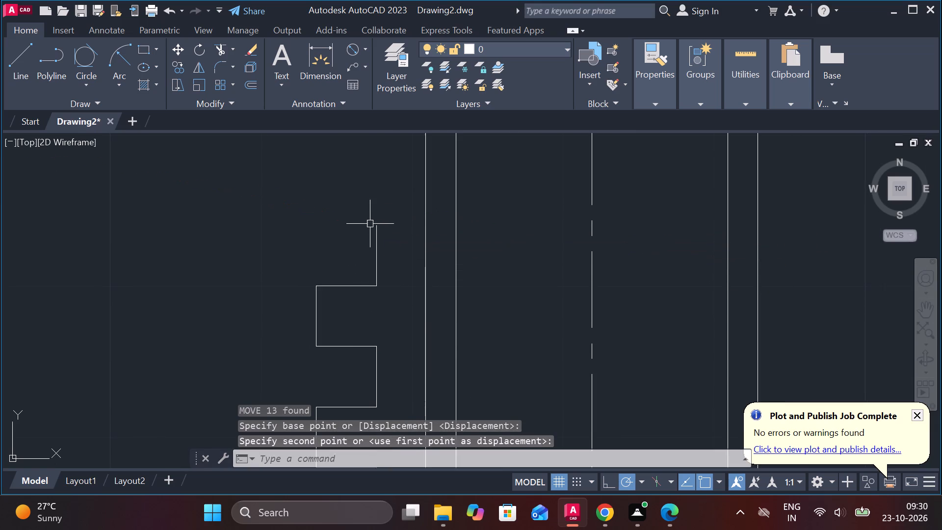
Move the square-wave line so its left-hand vertical segments lie on the lower shaft's outer left edge.
{"action": "scroll", "coordinate": [370, 224], "scroll_direction": "down", "scroll_amount": 2}
{"action": "left_click", "coordinate": [315, 205]}
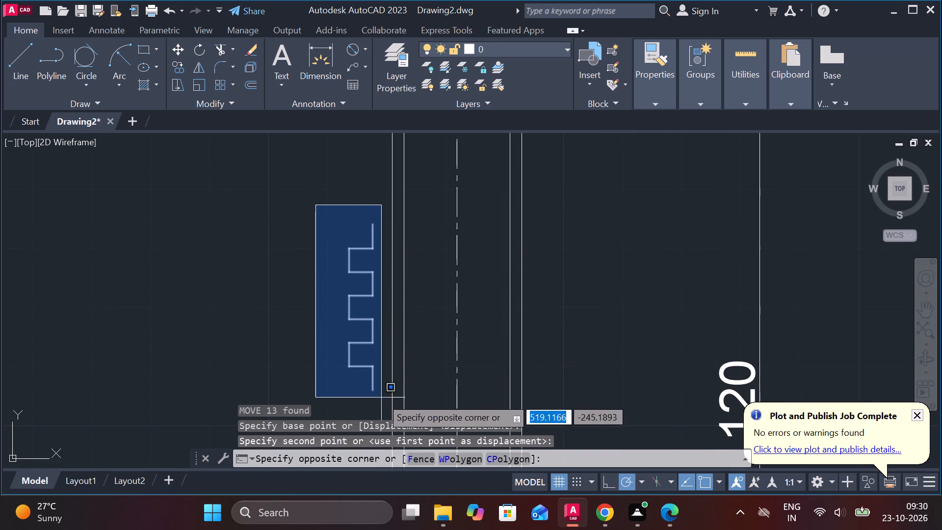
{"action": "left_click", "coordinate": [381, 397]}
{"action": "key", "text": "m"}
{"action": "key", "text": "Return"}
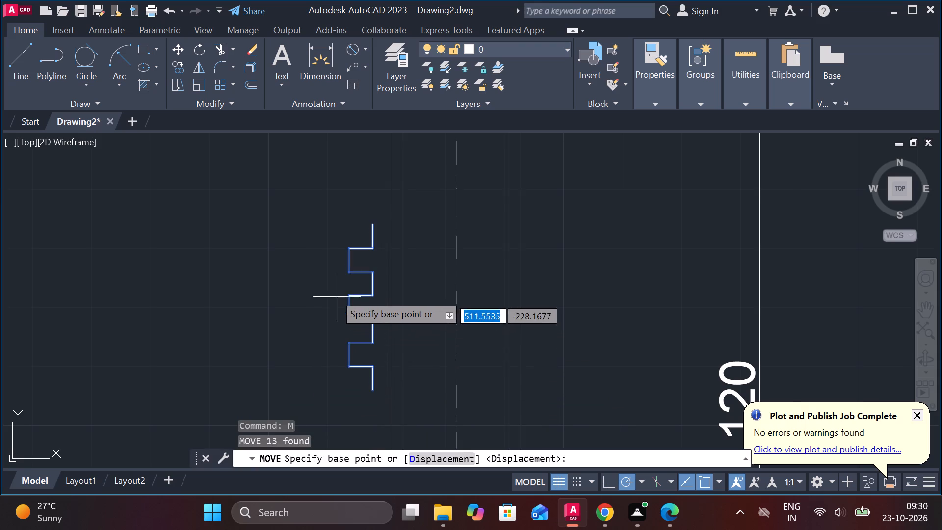
{"action": "left_click", "coordinate": [344, 309]}
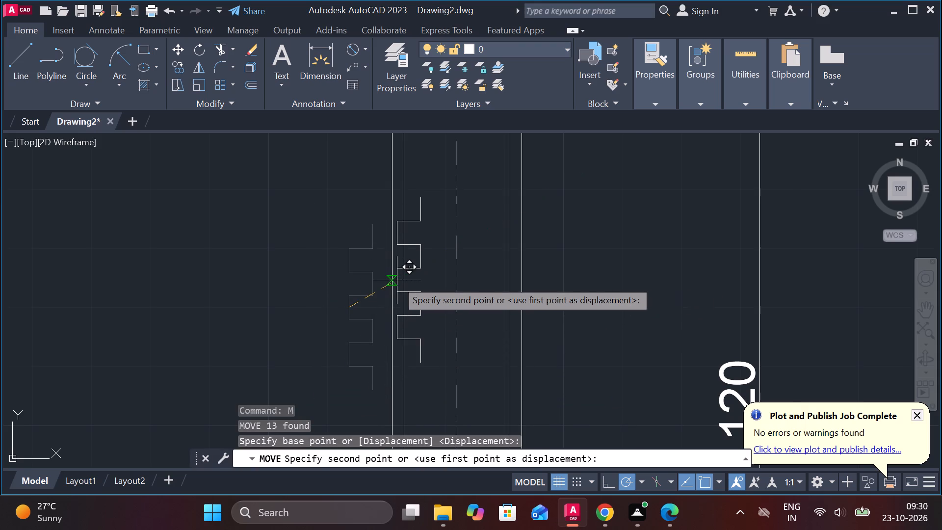
{"action": "left_click", "coordinate": [392, 280]}
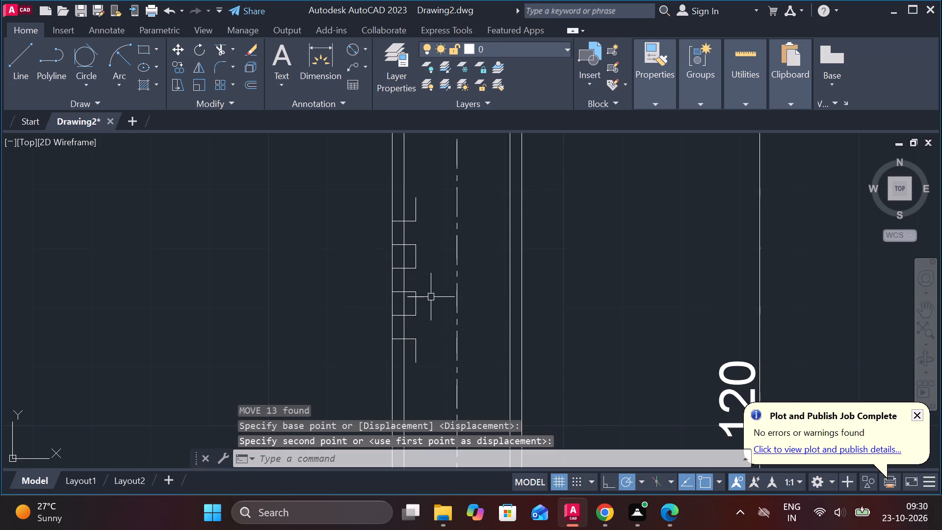
Trim the square-wave line's portions lying inside the lower shaft's left inner line and remove the leftover vertical segments.
{"action": "scroll", "coordinate": [431, 298], "scroll_direction": "down", "scroll_amount": 2}
{"action": "scroll", "coordinate": [438, 297], "scroll_direction": "up", "scroll_amount": 3}
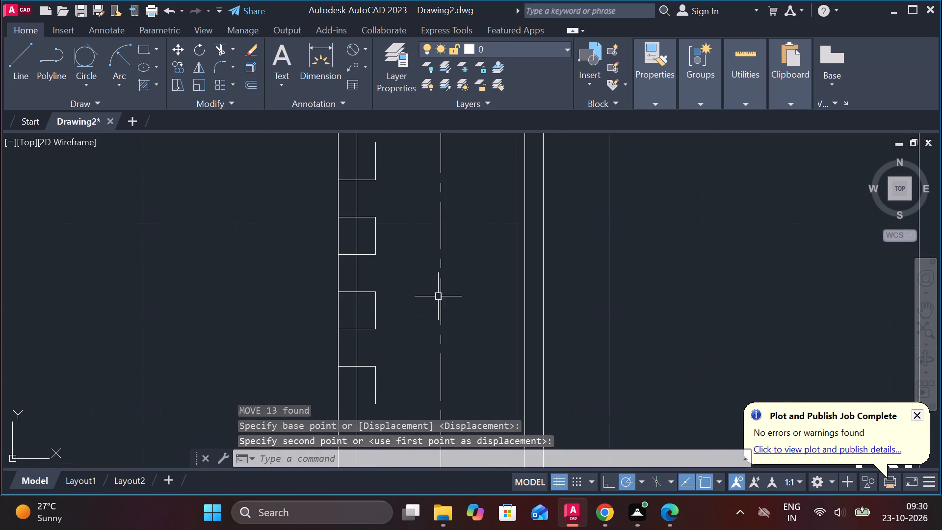
{"action": "type", "text": "TR"}
{"action": "key", "text": "space"}
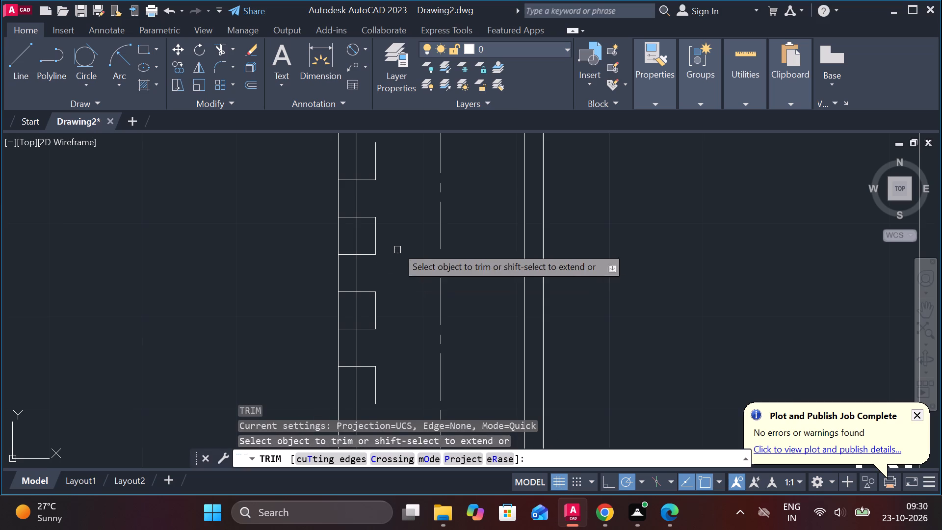
{"action": "left_click_drag", "start_coordinate": [366, 163], "coordinate": [368, 357]}
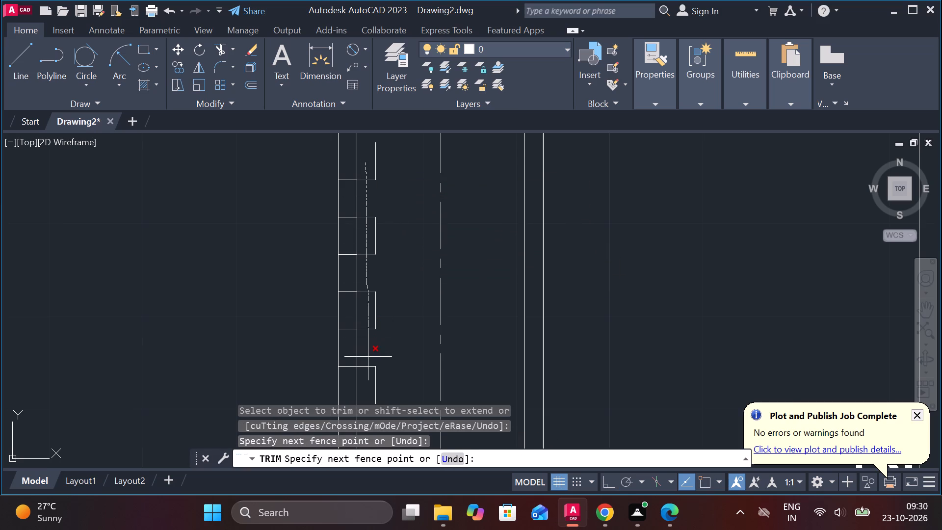
{"action": "left_click_drag", "start_coordinate": [368, 357], "coordinate": [369, 378]}
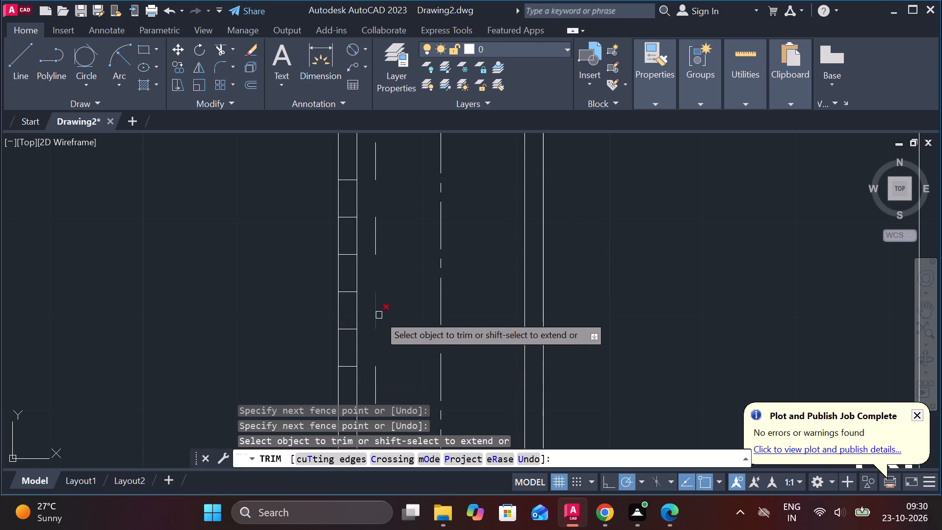
{"action": "left_click", "coordinate": [379, 315]}
{"action": "left_click", "coordinate": [380, 245]}
{"action": "left_click", "coordinate": [376, 232]}
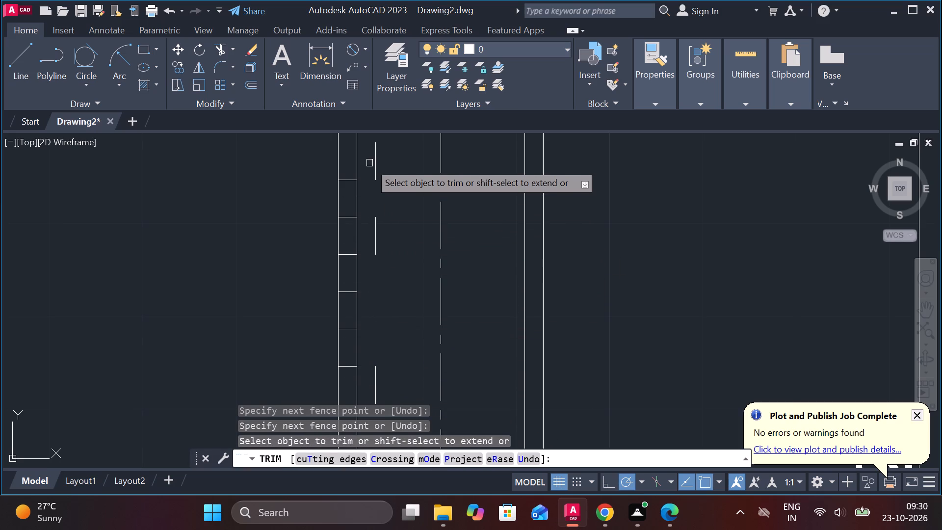
{"action": "left_click", "coordinate": [372, 158]}
{"action": "left_click", "coordinate": [372, 238]}
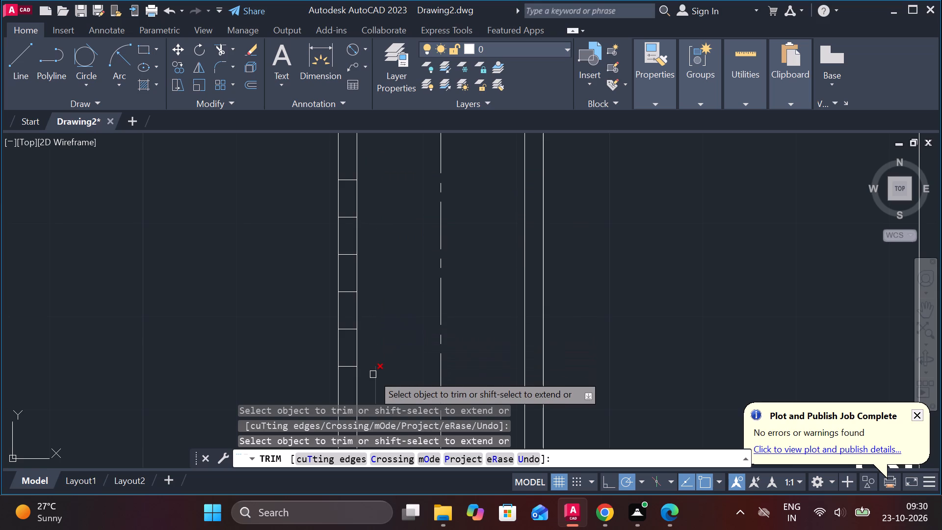
{"action": "left_click", "coordinate": [373, 374]}
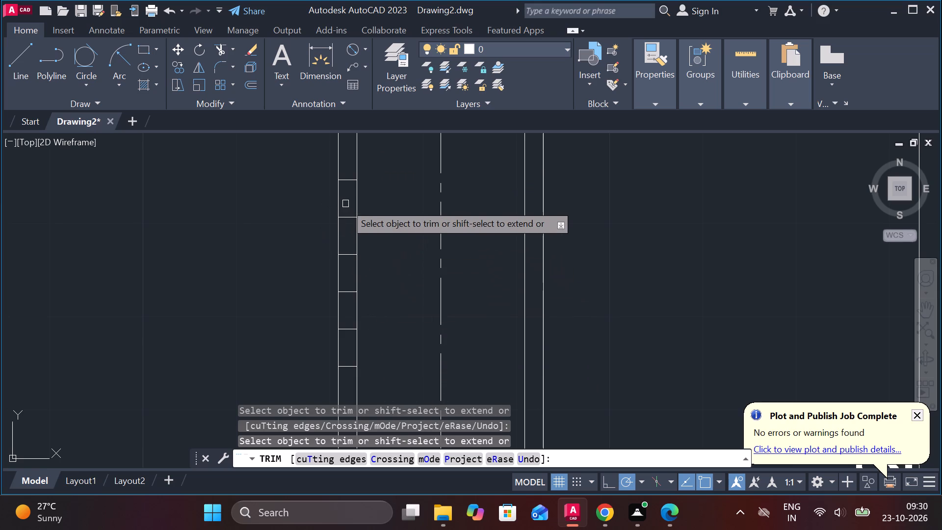
Trim alternating pieces of the lower shaft's left outer and inner lines between the square-wave horizontals to leave a stepped tooth outline.
{"action": "scroll", "coordinate": [338, 198], "scroll_direction": "down", "scroll_amount": 1}
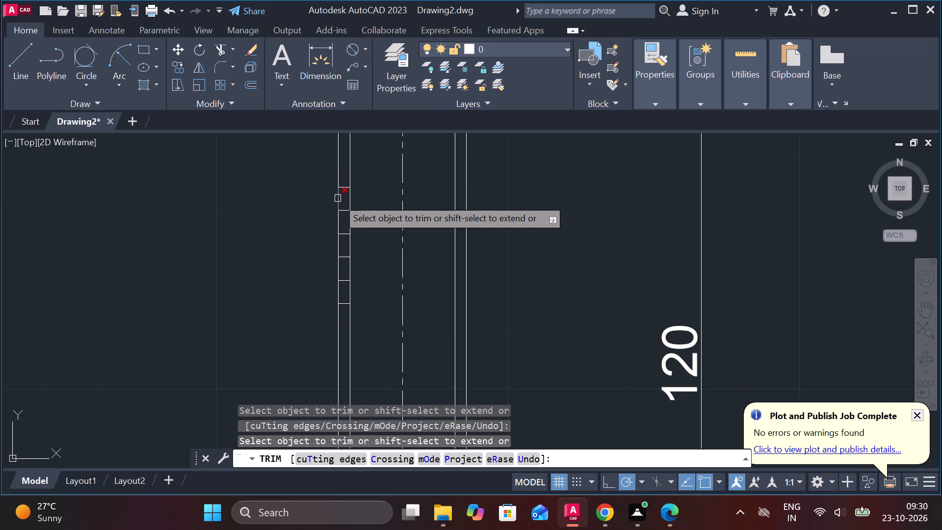
{"action": "scroll", "coordinate": [338, 198], "scroll_direction": "up", "scroll_amount": 1}
{"action": "left_click", "coordinate": [338, 198]}
{"action": "left_click", "coordinate": [340, 201]}
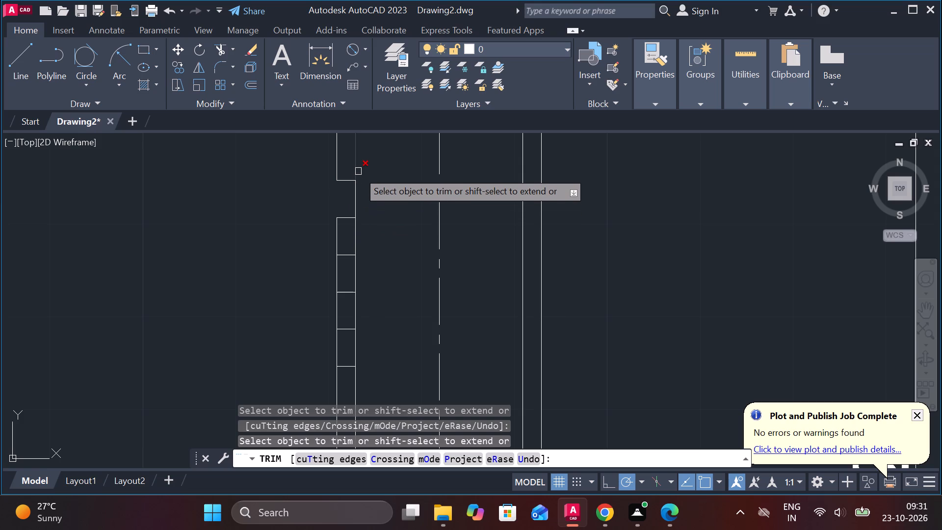
{"action": "left_click", "coordinate": [352, 232]}
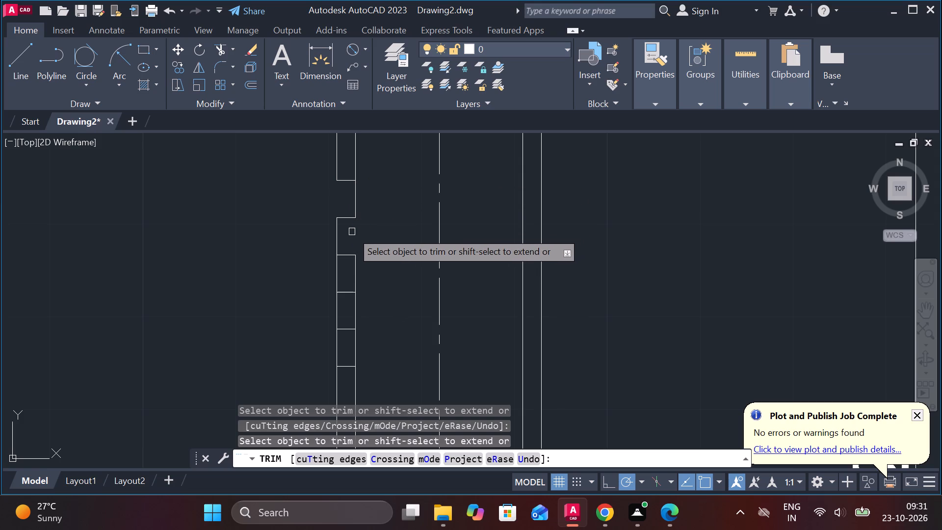
{"action": "left_click", "coordinate": [333, 282]}
{"action": "double_click", "coordinate": [337, 279]}
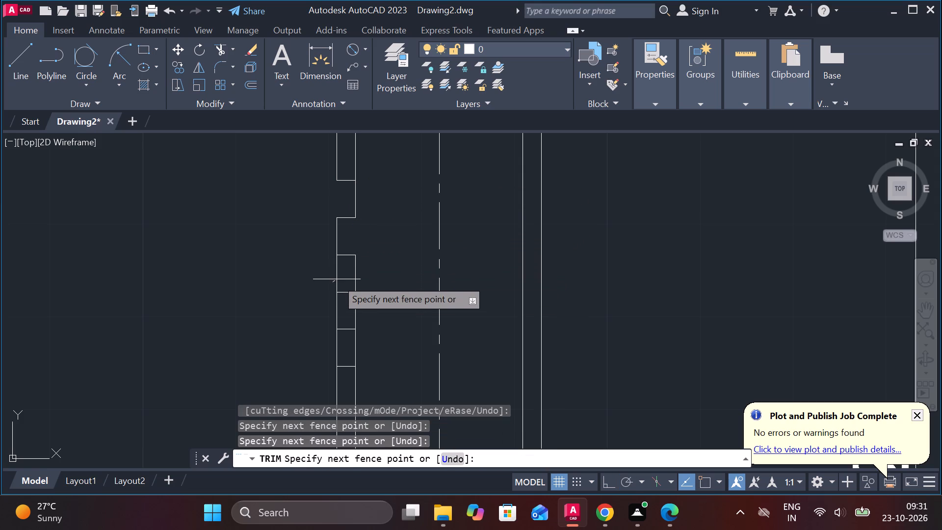
{"action": "left_click", "coordinate": [337, 273]}
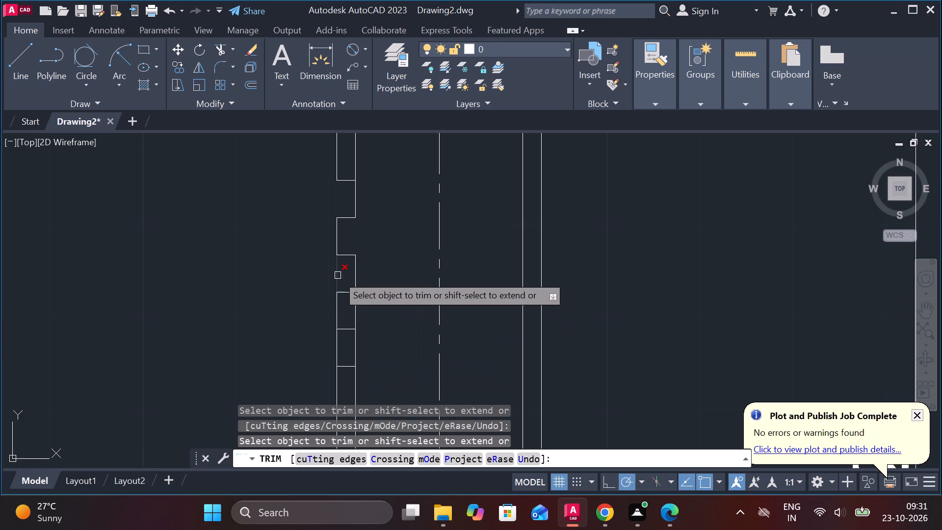
{"action": "left_click", "coordinate": [338, 275]}
{"action": "left_click", "coordinate": [353, 307]}
{"action": "left_click", "coordinate": [341, 348]}
{"action": "left_click", "coordinate": [341, 348]}
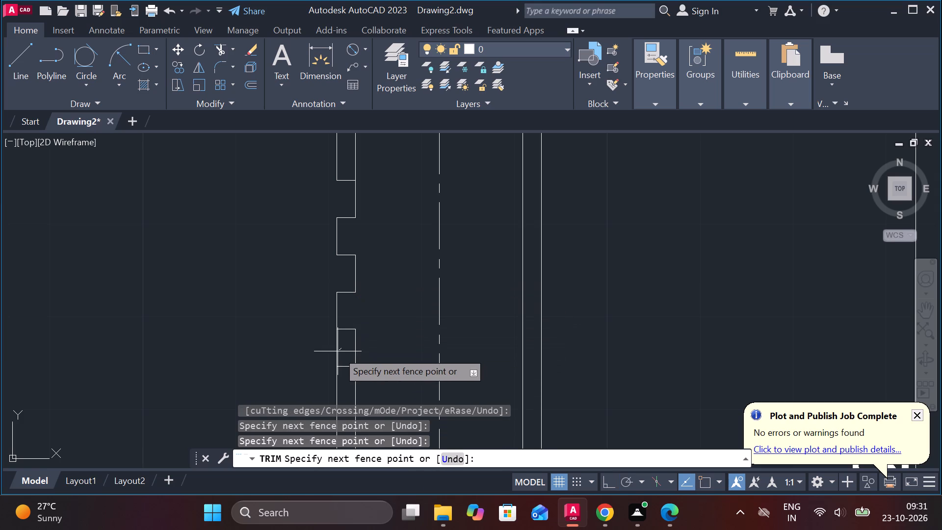
{"action": "double_click", "coordinate": [338, 351]}
{"action": "left_click", "coordinate": [337, 349]}
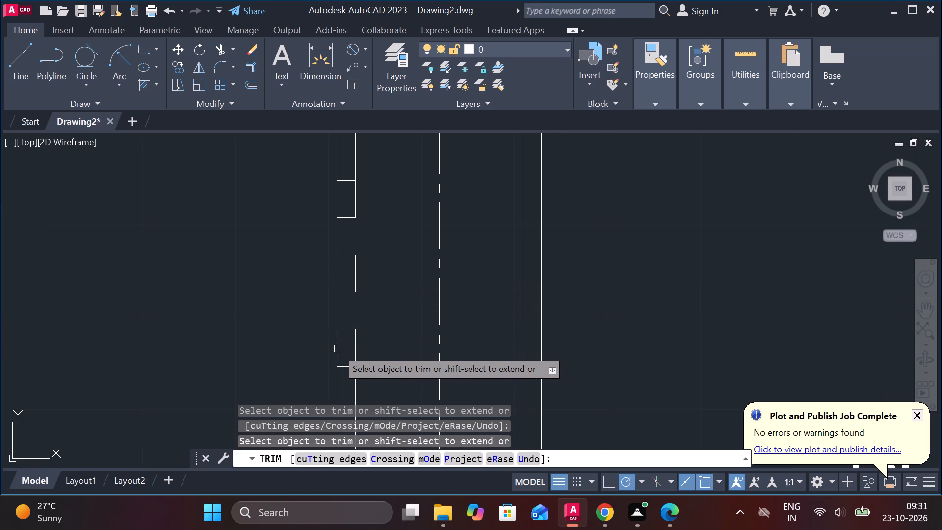
{"action": "left_click", "coordinate": [337, 349]}
{"action": "scroll", "coordinate": [322, 348], "scroll_direction": "down", "scroll_amount": 1}
{"action": "scroll", "coordinate": [374, 333], "scroll_direction": "down", "scroll_amount": 2}
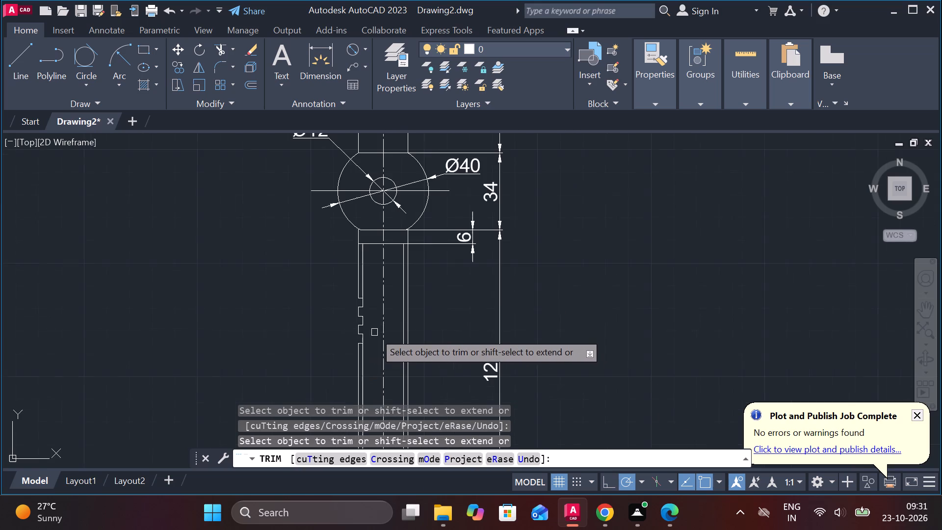
{"action": "middle_click_drag", "start_coordinate": [526, 306], "coordinate": [491, 263]}
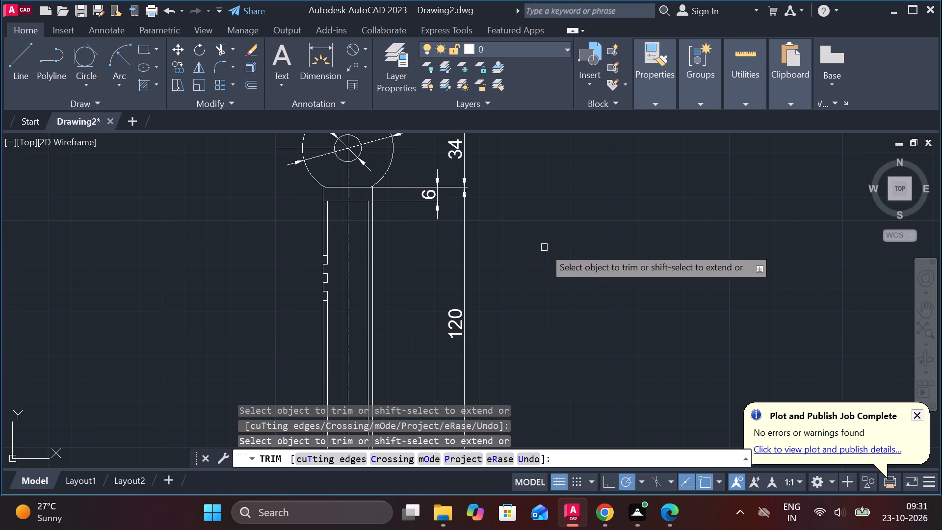
{"action": "key", "text": "Escape"}
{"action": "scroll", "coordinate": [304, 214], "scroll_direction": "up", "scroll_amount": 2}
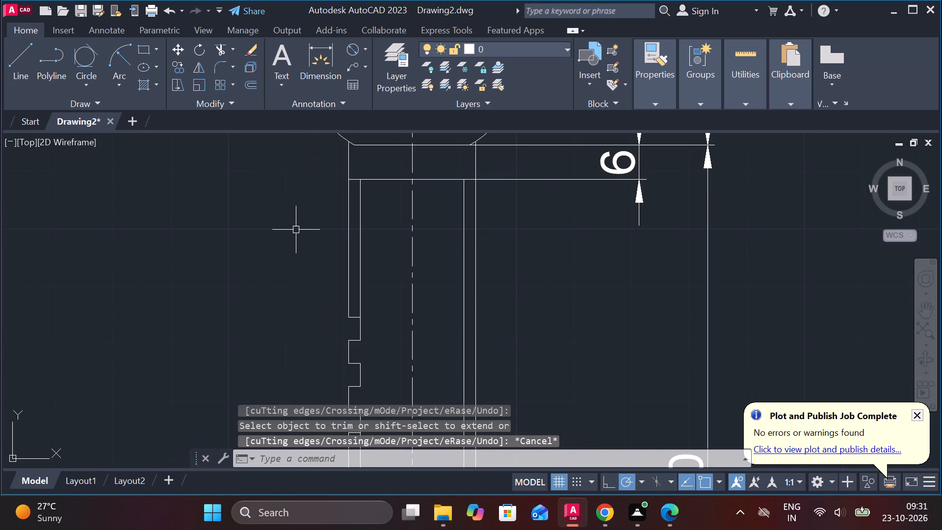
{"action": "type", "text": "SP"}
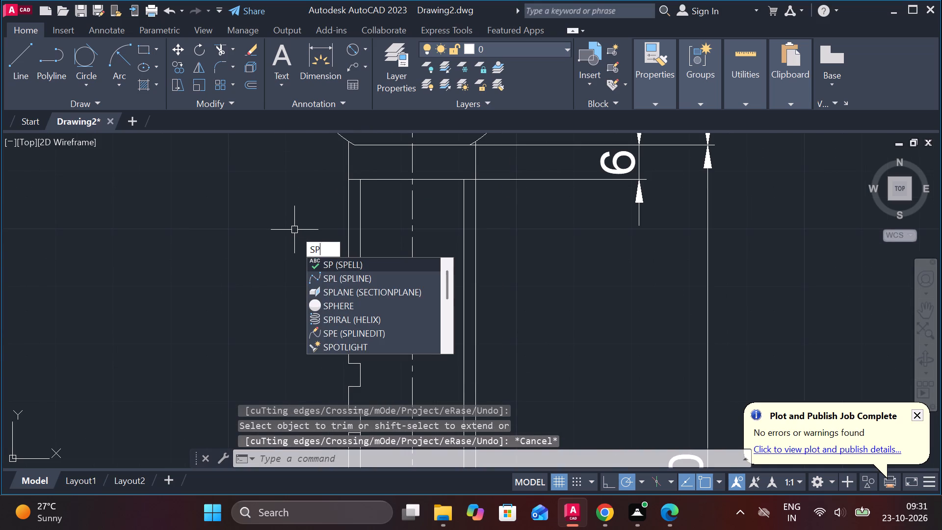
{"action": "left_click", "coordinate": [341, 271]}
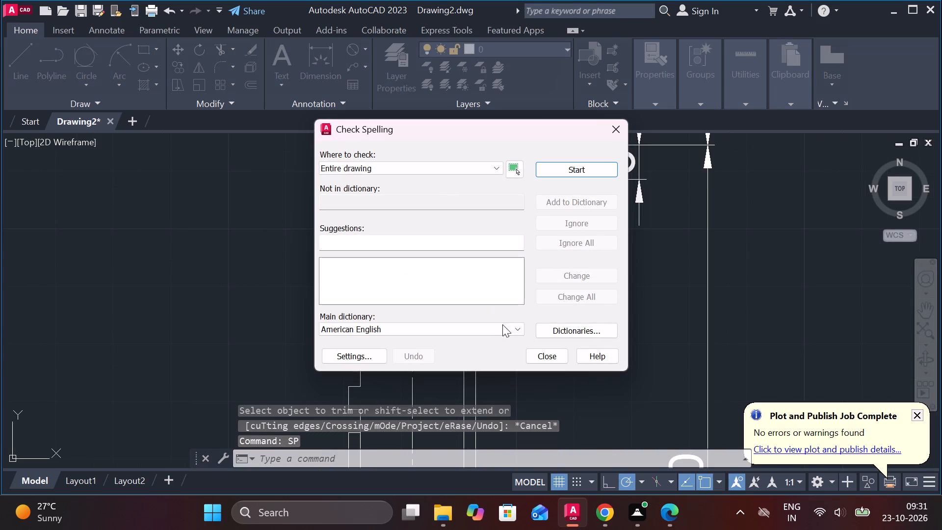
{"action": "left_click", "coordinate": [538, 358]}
Draw a nine-point spline from the lower shaft's outer left edge above the teeth, curving inside them and back to that edge below.
{"action": "type", "text": "SP"}
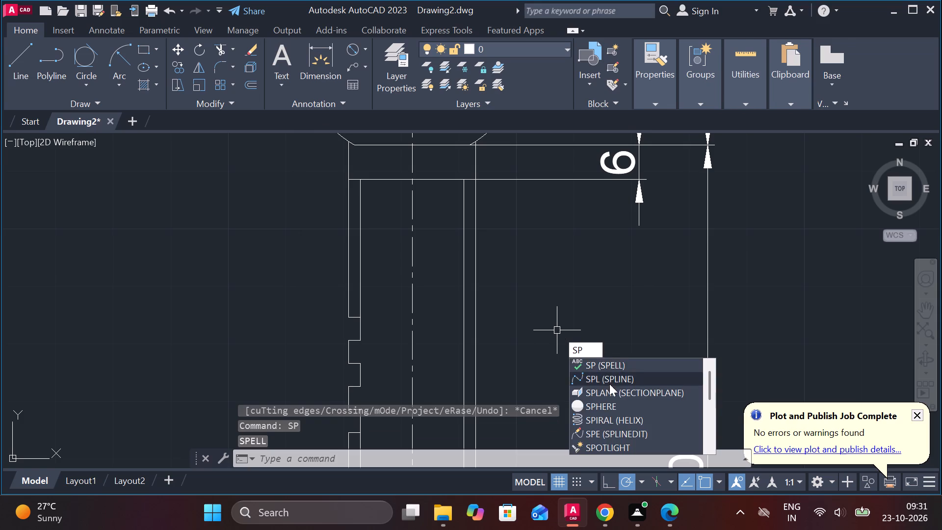
{"action": "left_click", "coordinate": [609, 384]}
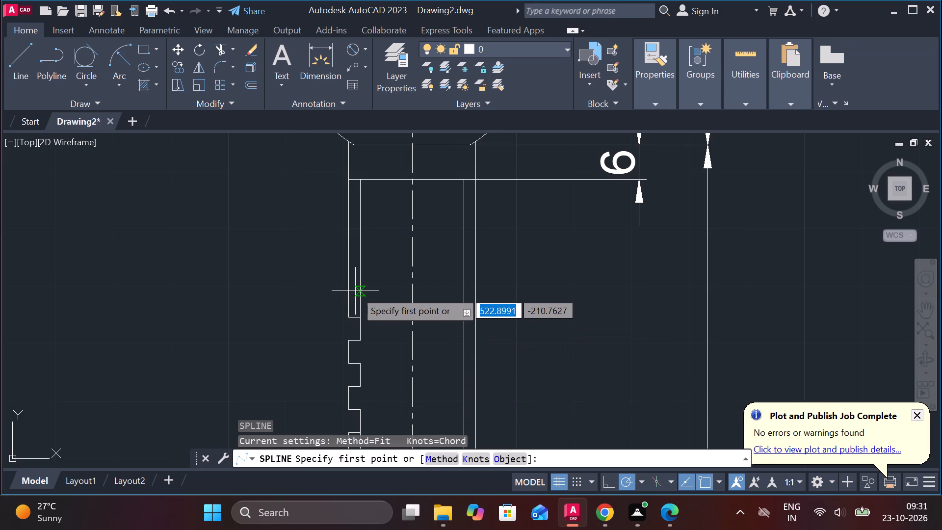
{"action": "scroll", "coordinate": [355, 291], "scroll_direction": "up", "scroll_amount": 2}
{"action": "left_click", "coordinate": [345, 288]}
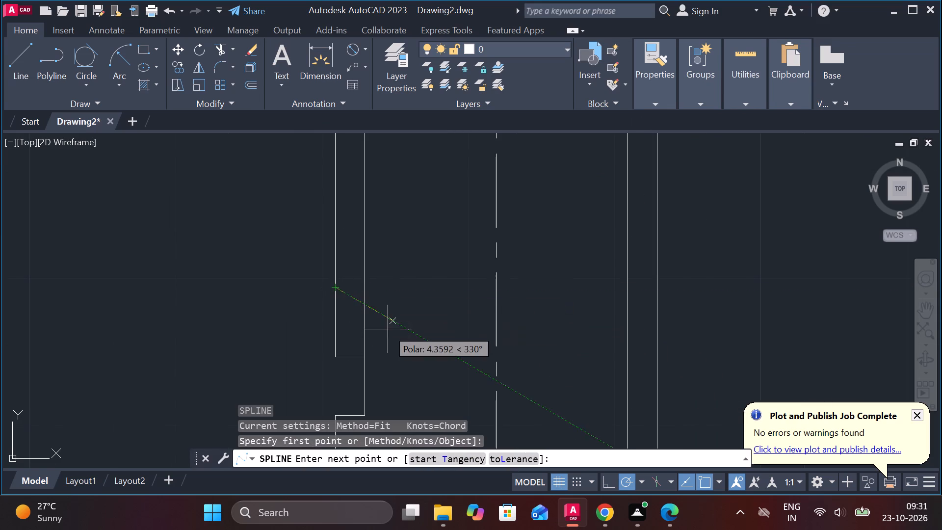
{"action": "left_click", "coordinate": [388, 339]}
{"action": "middle_click_drag", "start_coordinate": [403, 353], "coordinate": [376, 250]}
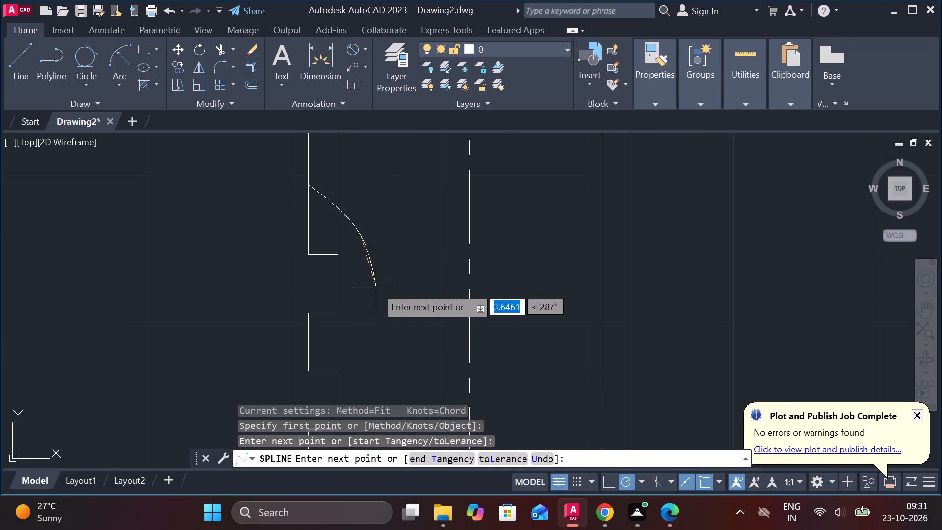
{"action": "left_click", "coordinate": [376, 287]}
{"action": "middle_click_drag", "start_coordinate": [382, 335], "coordinate": [382, 255]}
{"action": "left_click", "coordinate": [384, 274]}
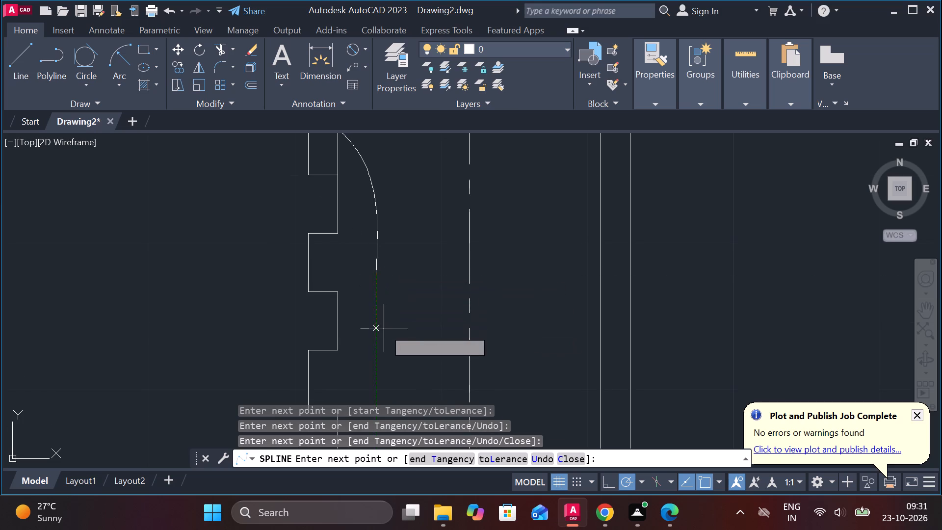
{"action": "left_click", "coordinate": [384, 328]}
{"action": "middle_click_drag", "start_coordinate": [383, 350], "coordinate": [382, 301]}
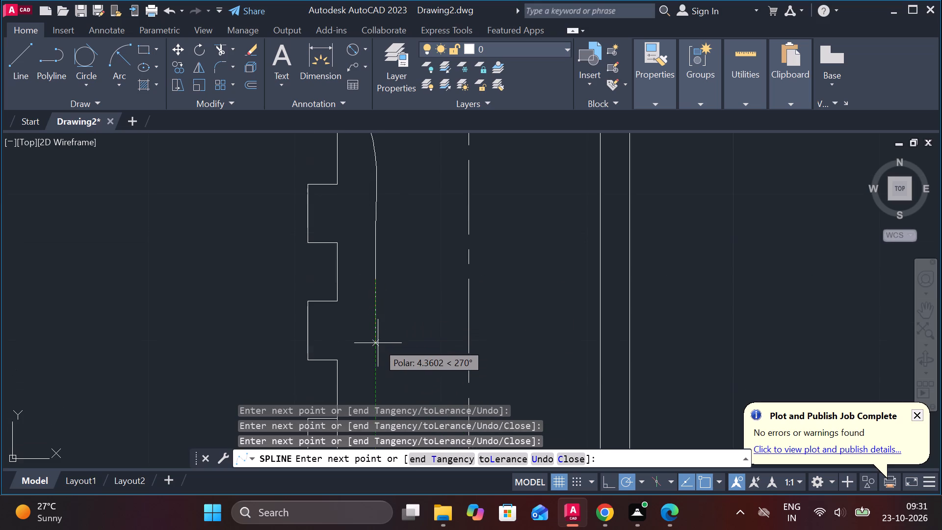
{"action": "left_click", "coordinate": [378, 343]}
{"action": "middle_click_drag", "start_coordinate": [383, 353], "coordinate": [383, 226]}
{"action": "left_click", "coordinate": [371, 295]}
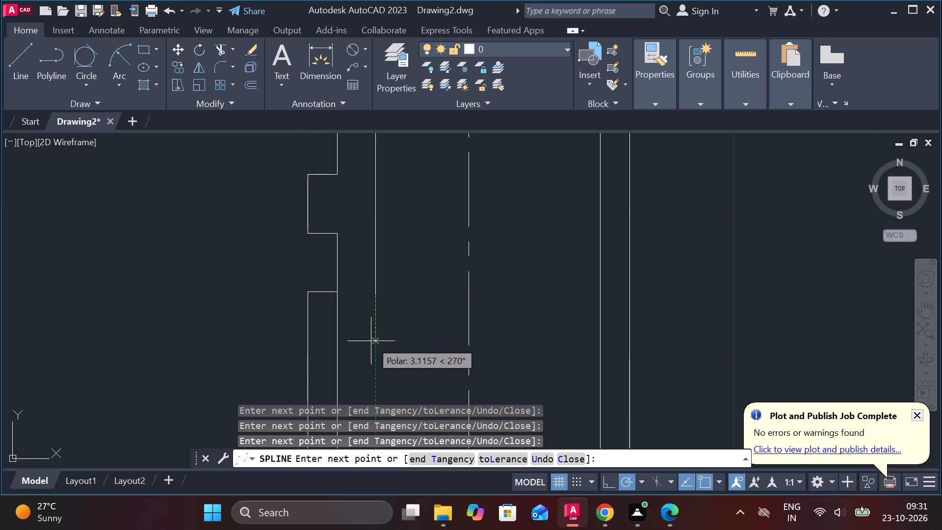
{"action": "left_click", "coordinate": [371, 341]}
{"action": "middle_click_drag", "start_coordinate": [356, 355], "coordinate": [360, 320]}
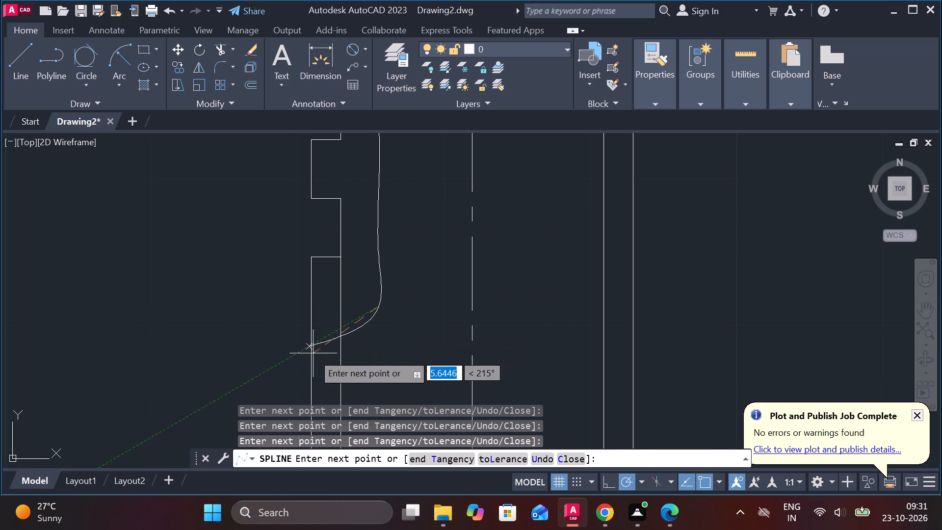
{"action": "left_click", "coordinate": [313, 353]}
{"action": "key", "text": "Return"}
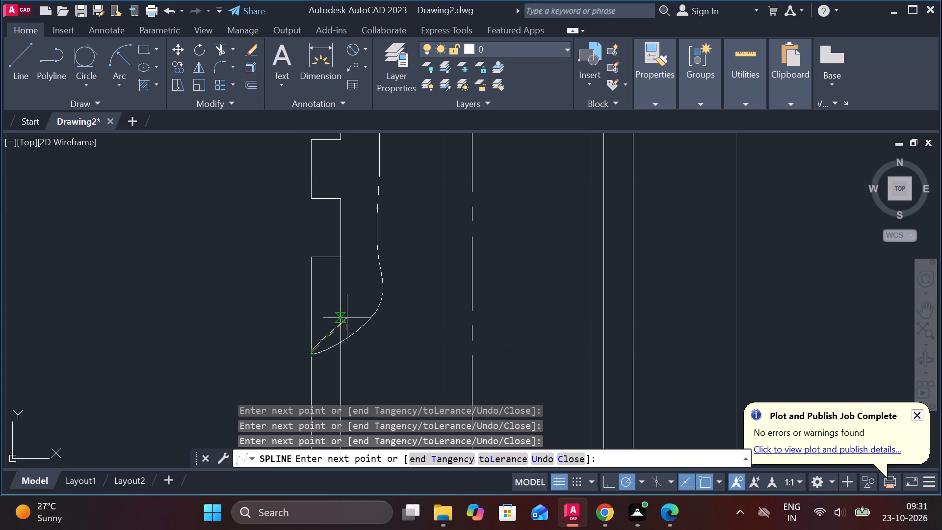
Stretch the spline's upper endpoint slightly higher along the lower shaft's outer left edge.
{"action": "scroll", "coordinate": [390, 258], "scroll_direction": "down", "scroll_amount": 3}
{"action": "scroll", "coordinate": [405, 249], "scroll_direction": "up", "scroll_amount": 1}
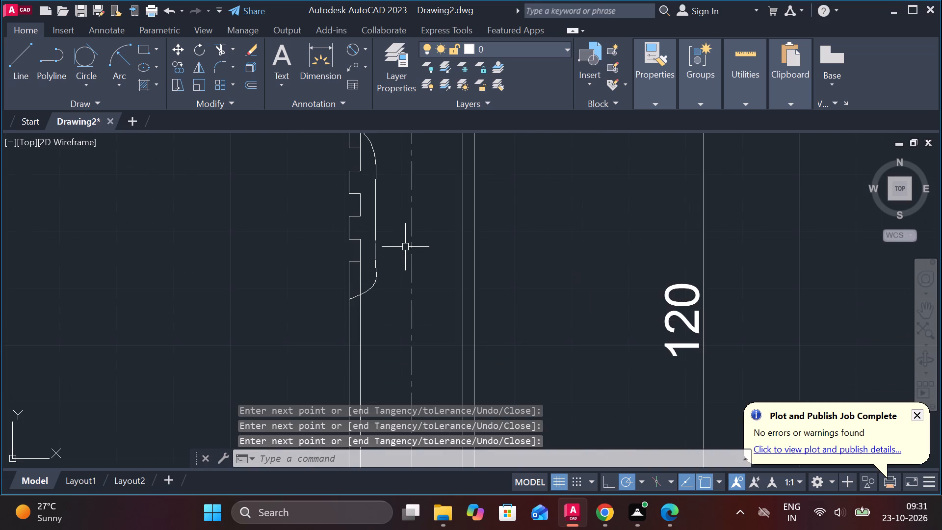
{"action": "middle_click_drag", "start_coordinate": [404, 242], "coordinate": [415, 325]}
{"action": "scroll", "coordinate": [382, 194], "scroll_direction": "up", "scroll_amount": 2}
{"action": "left_click", "coordinate": [335, 233]}
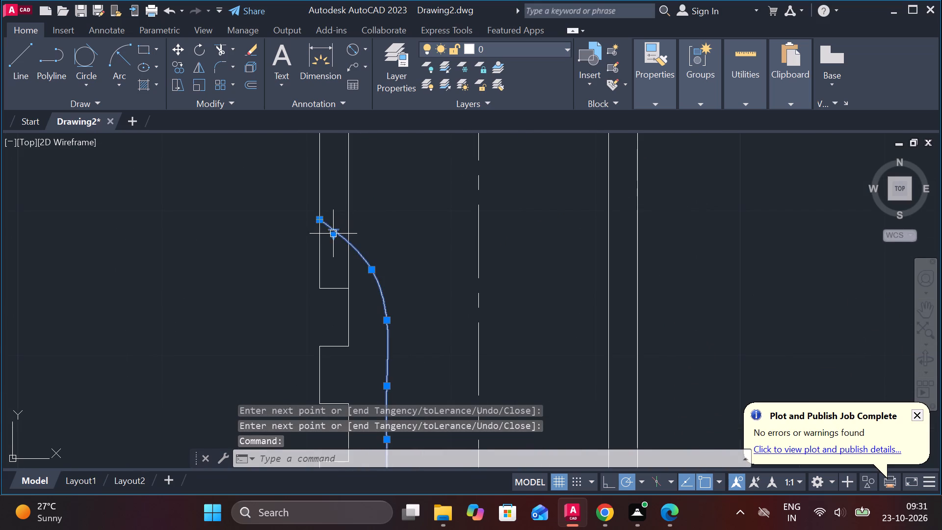
{"action": "left_click", "coordinate": [318, 216]}
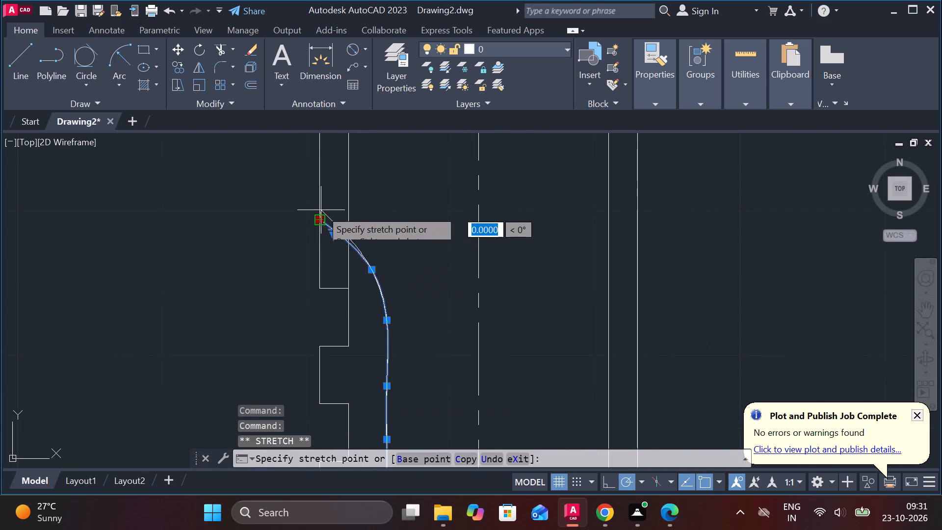
{"action": "left_click", "coordinate": [321, 202]}
{"action": "key", "text": "Escape"}
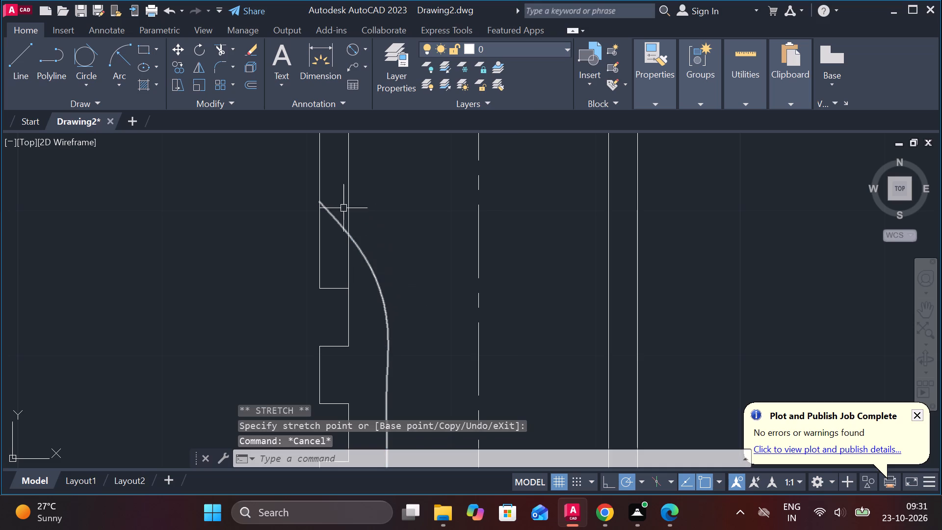
Hatch the broken-out section with diagonal lines, filling the tooth areas between the lower shaft's stepped outline and the spline.
{"action": "left_click", "coordinate": [150, 84]}
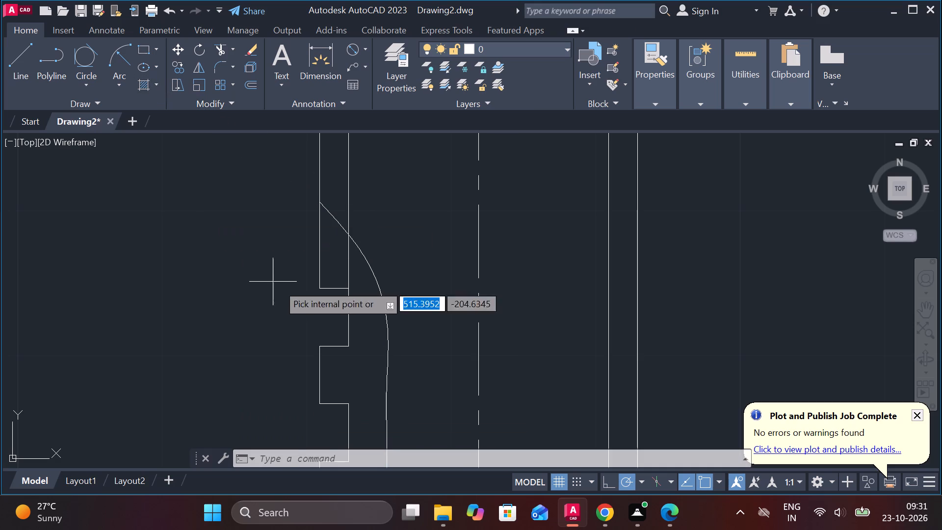
{"action": "left_click", "coordinate": [371, 361]}
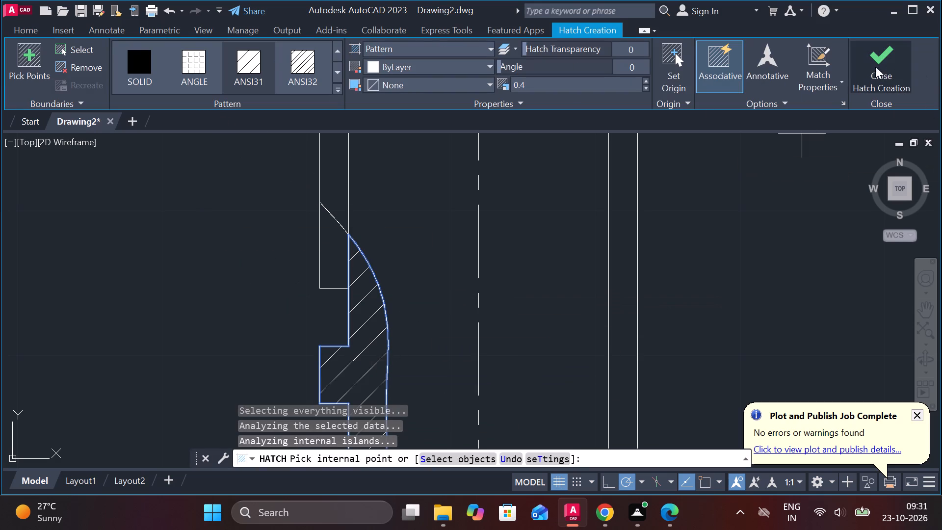
{"action": "left_click", "coordinate": [341, 264]}
{"action": "scroll", "coordinate": [346, 271], "scroll_direction": "down", "scroll_amount": 3}
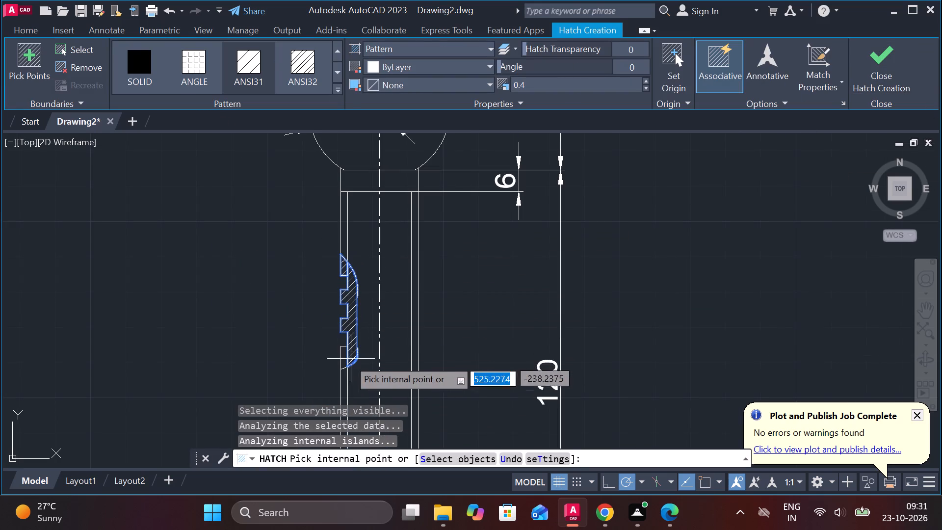
{"action": "scroll", "coordinate": [339, 372], "scroll_direction": "up", "scroll_amount": 3}
{"action": "left_click", "coordinate": [360, 318]}
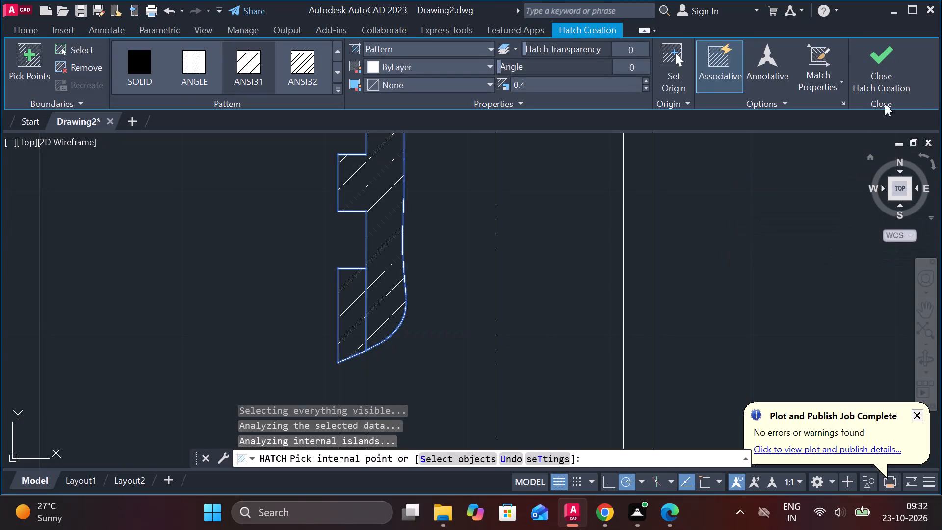
{"action": "left_click", "coordinate": [860, 75]}
{"action": "scroll", "coordinate": [451, 286], "scroll_direction": "down", "scroll_amount": 3}
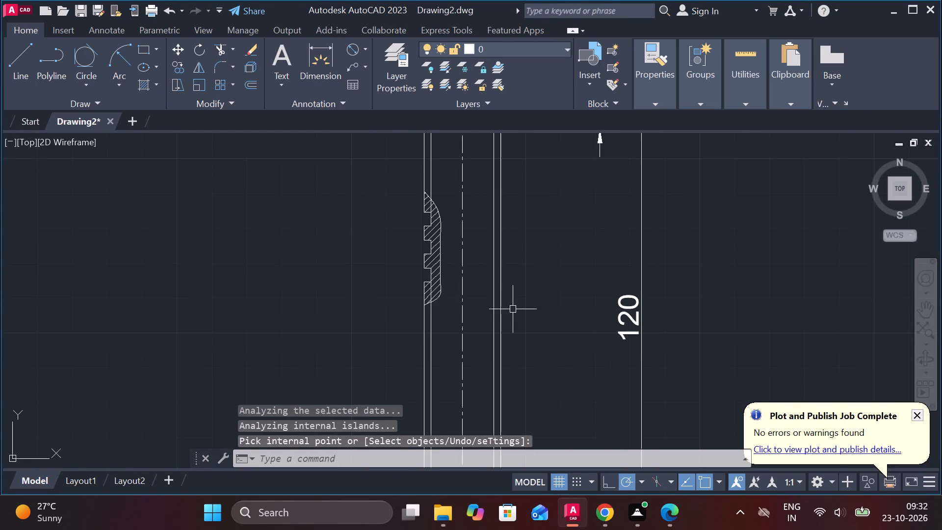
{"action": "key", "text": "Escape"}
Add a vertical linear dimension to the height of the upper full tooth, placed outside the lower shaft's left edge.
{"action": "scroll", "coordinate": [510, 280], "scroll_direction": "down", "scroll_amount": 1}
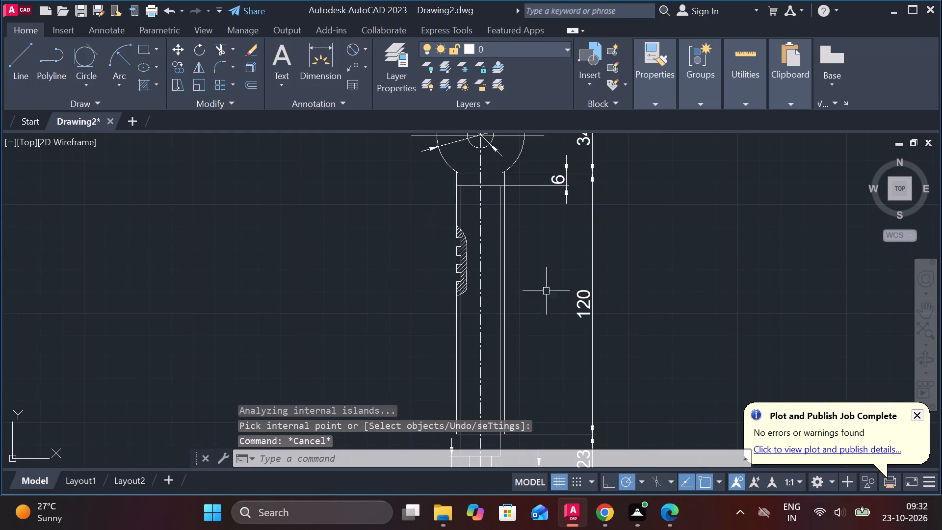
{"action": "left_click", "coordinate": [369, 54]}
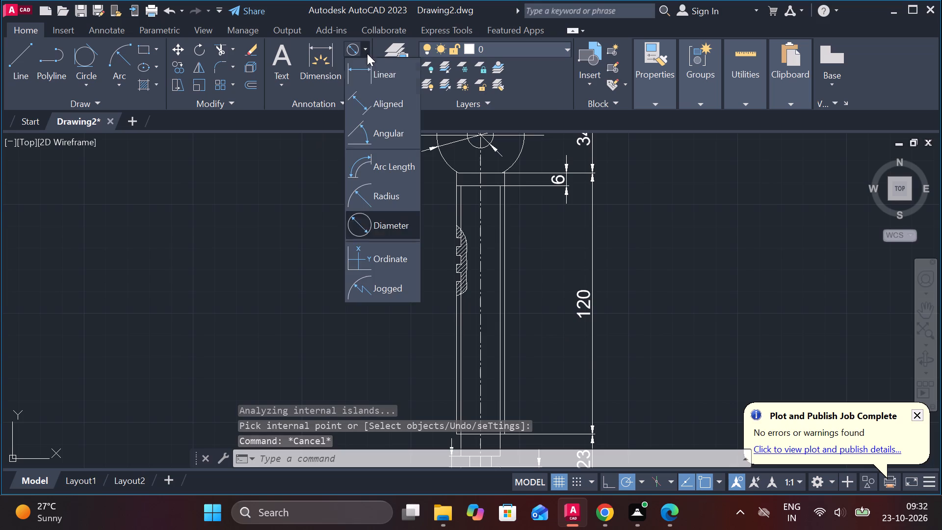
{"action": "left_click", "coordinate": [383, 72]}
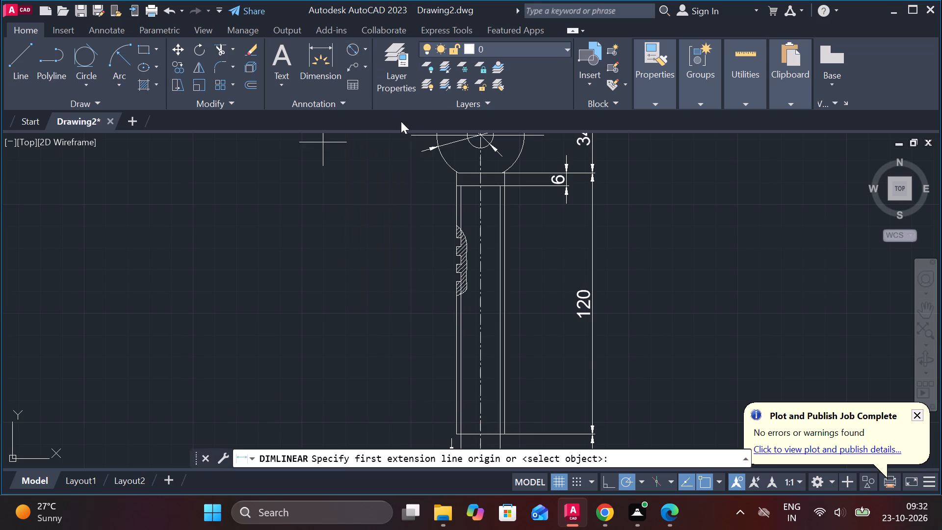
{"action": "scroll", "coordinate": [456, 204], "scroll_direction": "up", "scroll_amount": 4}
{"action": "middle_click_drag", "start_coordinate": [417, 210], "coordinate": [321, 110]}
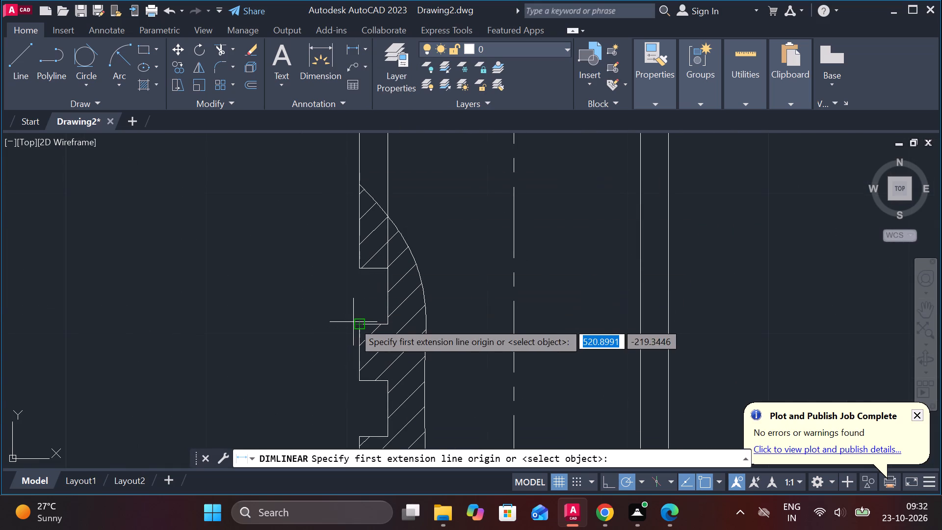
{"action": "left_click", "coordinate": [353, 322]}
{"action": "left_click", "coordinate": [354, 380]}
{"action": "scroll", "coordinate": [317, 374], "scroll_direction": "down", "scroll_amount": 1}
{"action": "middle_click_drag", "start_coordinate": [317, 368], "coordinate": [350, 324]}
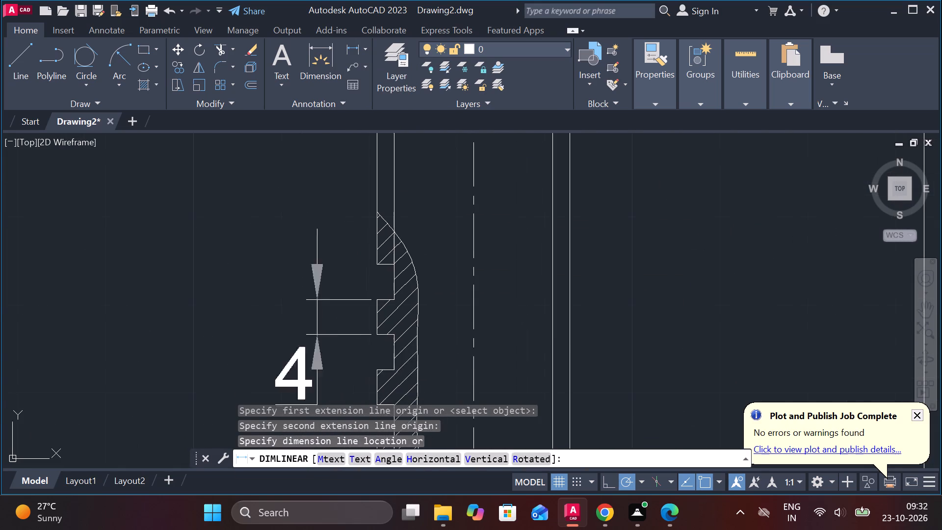
{"action": "left_click", "coordinate": [313, 351]}
Move the complete dimensioned shaft view about 108 units at 135°, closer to the other part views.
{"action": "scroll", "coordinate": [314, 347], "scroll_direction": "down", "scroll_amount": 3}
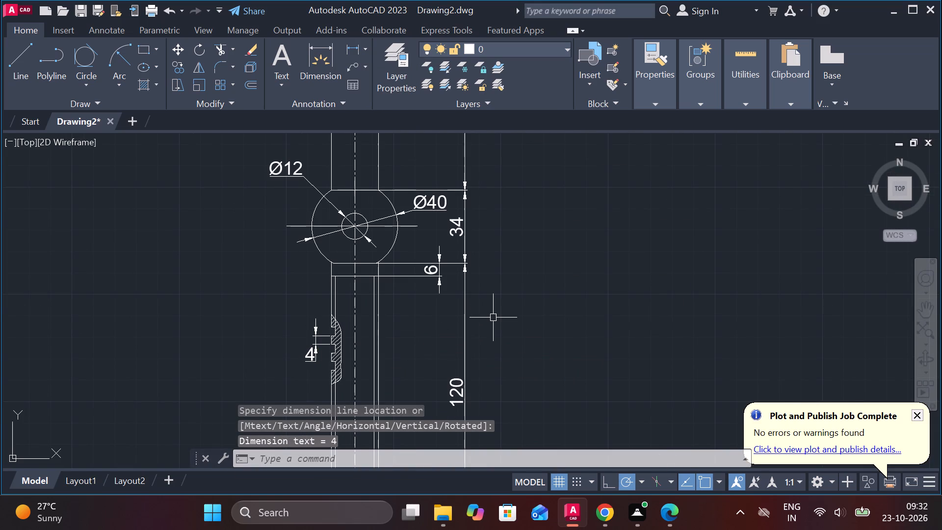
{"action": "scroll", "coordinate": [473, 309], "scroll_direction": "down", "scroll_amount": 2}
{"action": "middle_click_drag", "start_coordinate": [528, 337], "coordinate": [511, 318]}
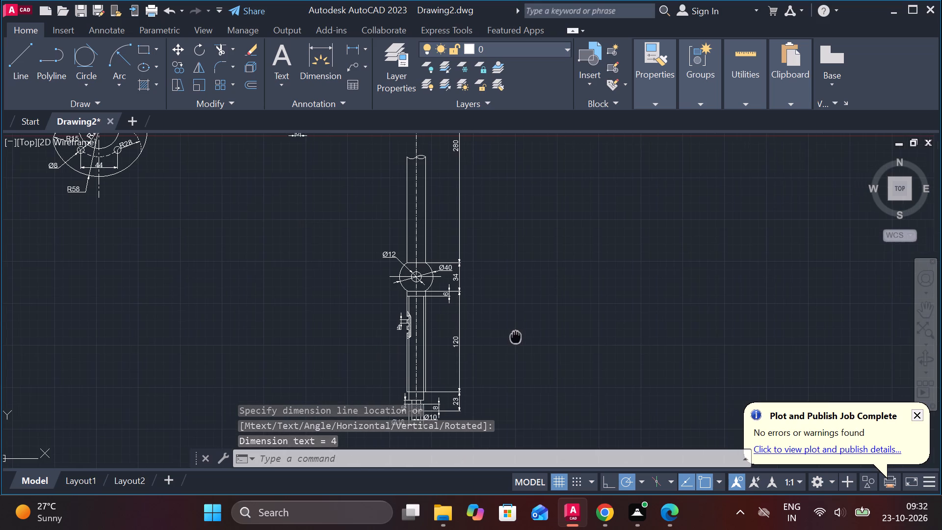
{"action": "middle_click_drag", "start_coordinate": [511, 318], "coordinate": [510, 259]}
{"action": "scroll", "coordinate": [384, 309], "scroll_direction": "down", "scroll_amount": 2}
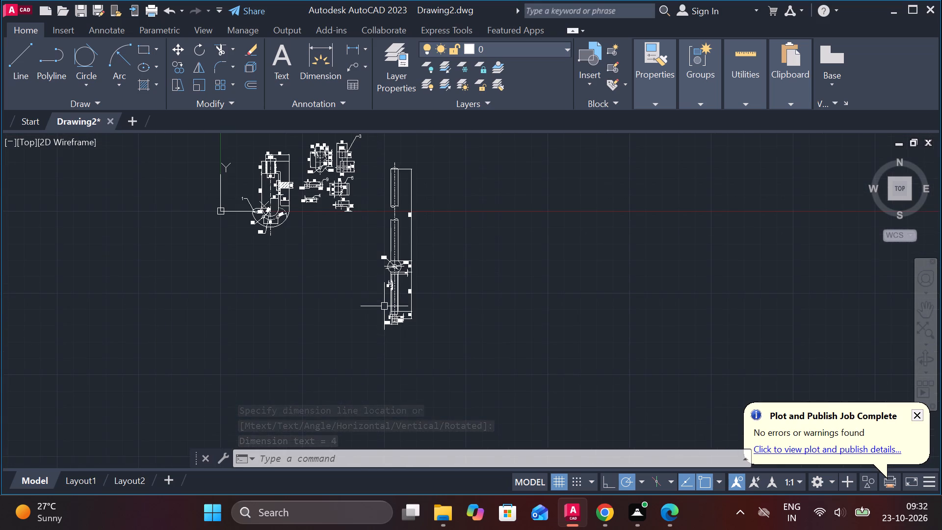
{"action": "left_click", "coordinate": [367, 147]}
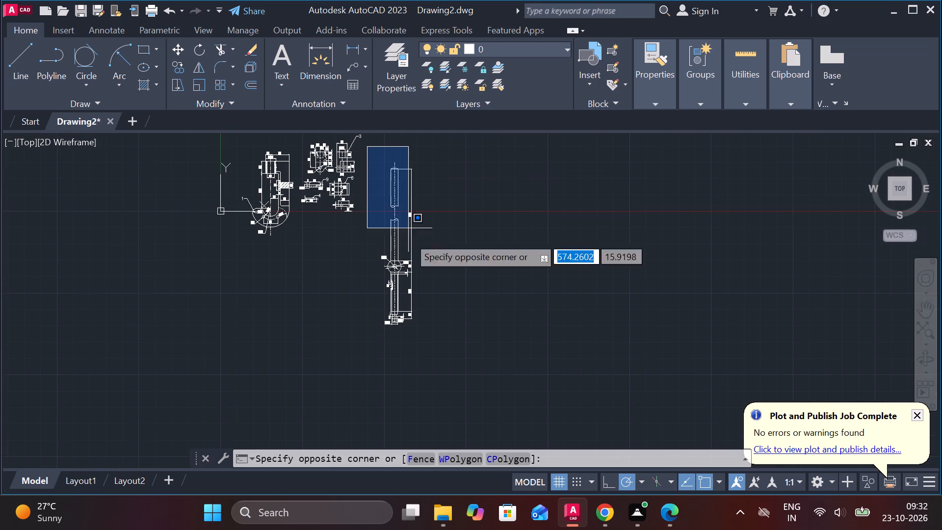
{"action": "left_click", "coordinate": [437, 371]}
{"action": "key", "text": "m"}
{"action": "key", "text": "Return"}
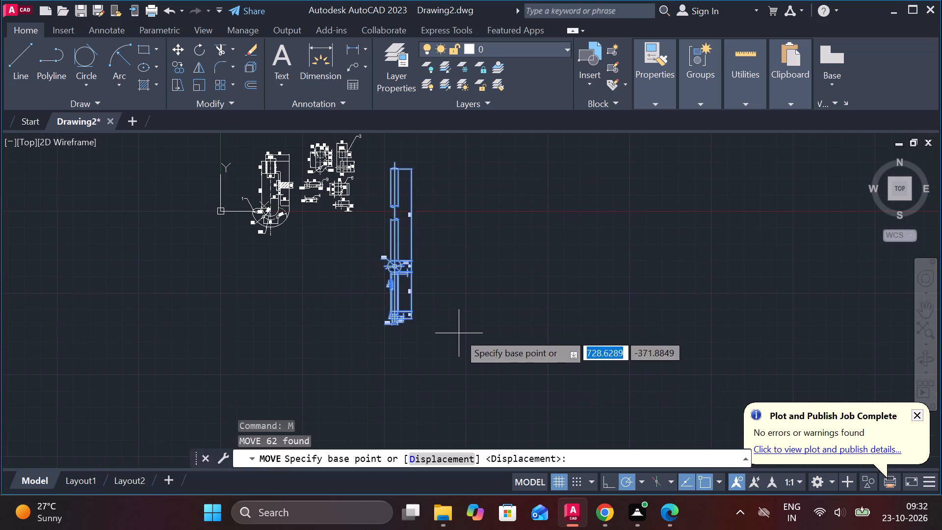
{"action": "left_click", "coordinate": [483, 301]}
{"action": "scroll", "coordinate": [465, 273], "scroll_direction": "up", "scroll_amount": 1}
{"action": "middle_click_drag", "start_coordinate": [467, 273], "coordinate": [566, 365]}
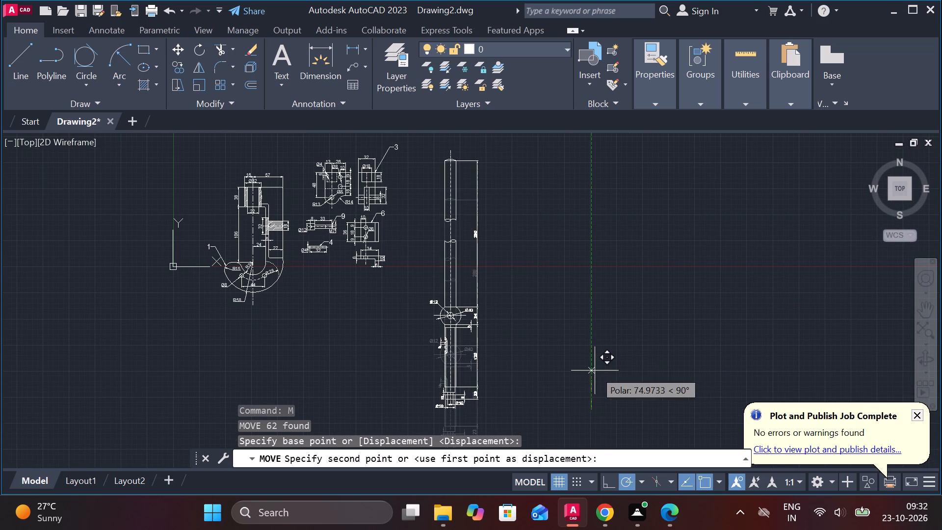
{"action": "left_click", "coordinate": [551, 370]}
Draw a circle of diameter 8 in the empty area below the hook-shaped part, left of the lower shaft.
{"action": "middle_click_drag", "start_coordinate": [555, 366], "coordinate": [681, 299]}
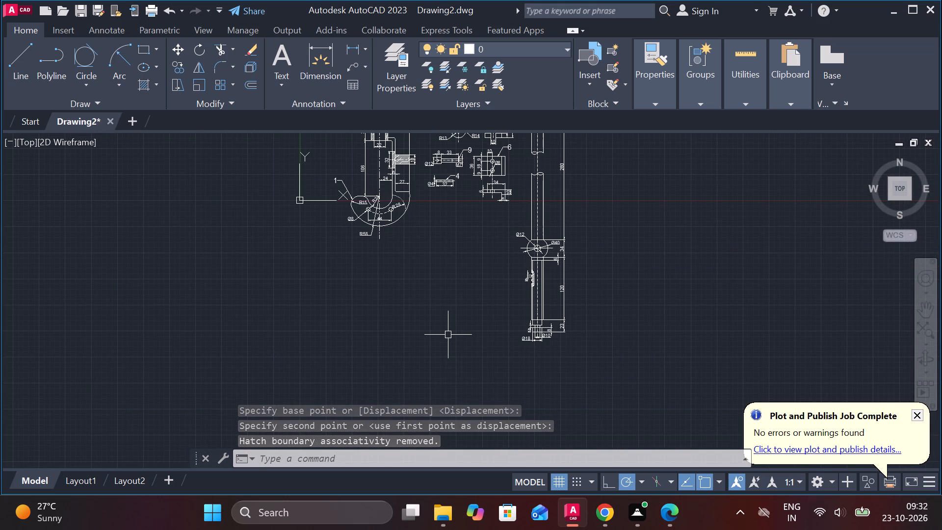
{"action": "scroll", "coordinate": [414, 299], "scroll_direction": "up", "scroll_amount": 1}
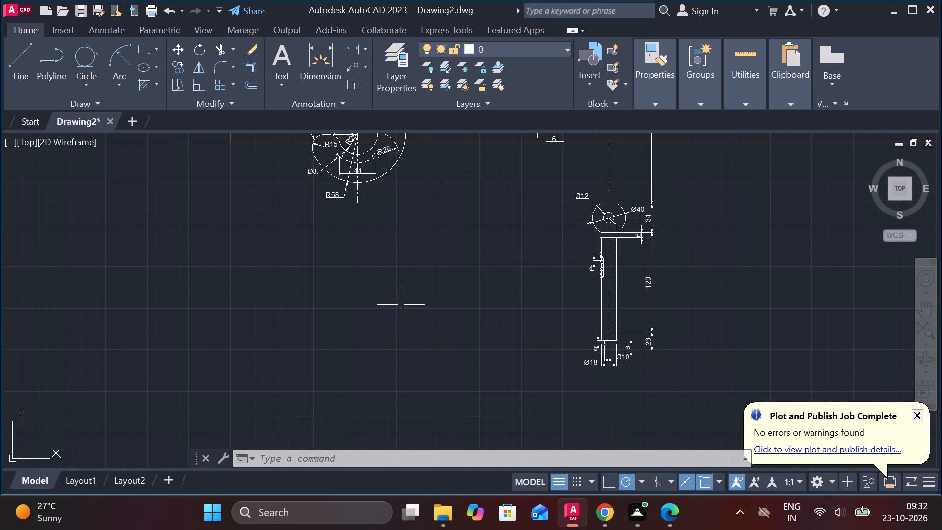
{"action": "scroll", "coordinate": [390, 314], "scroll_direction": "up", "scroll_amount": 1}
{"action": "key", "text": "c"}
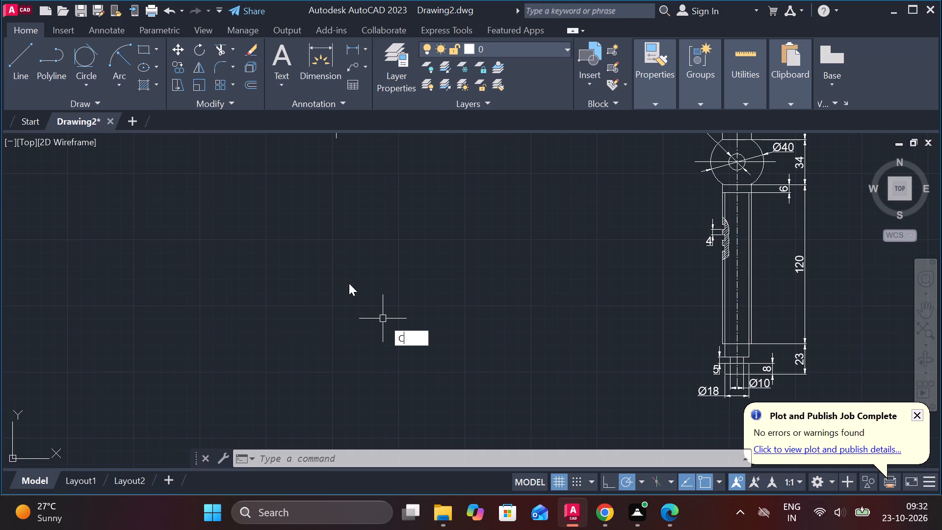
{"action": "key", "text": "space"}
{"action": "left_click", "coordinate": [349, 283]}
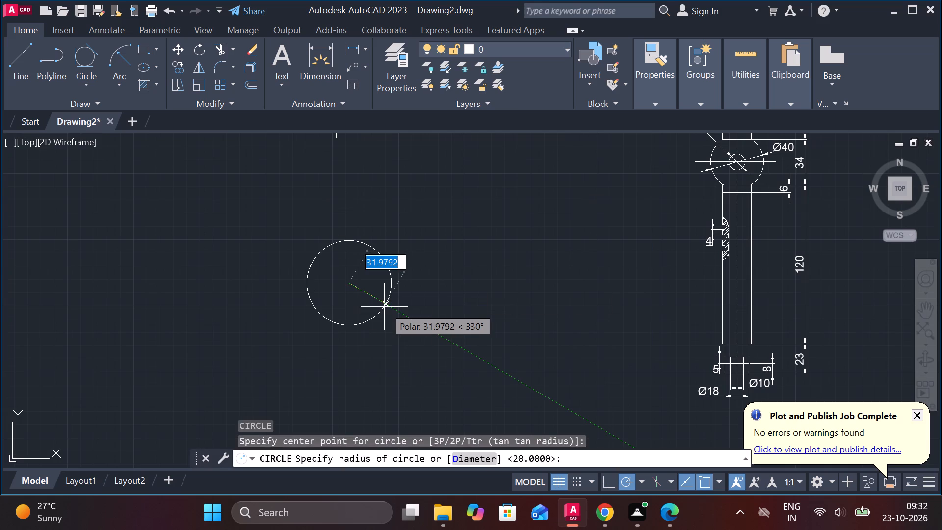
{"action": "type", "text": "D"}
{"action": "key", "text": "space"}
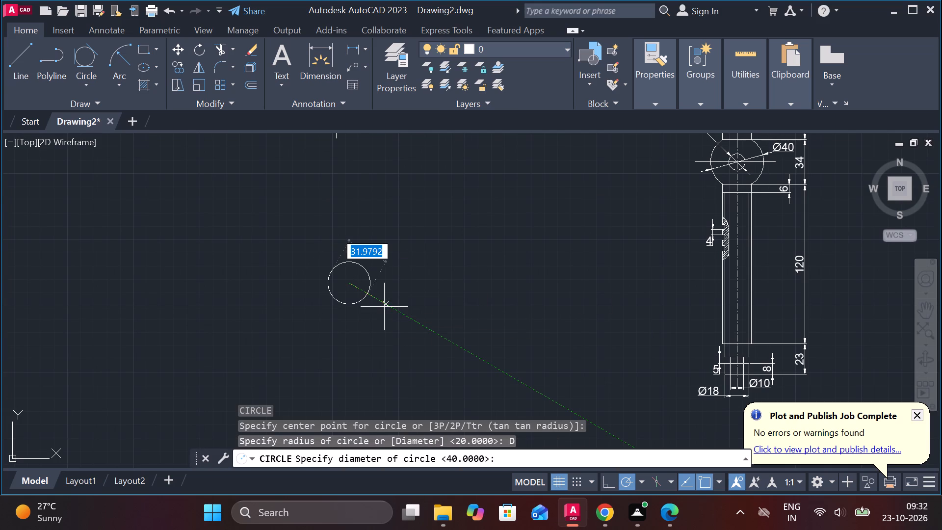
{"action": "key", "text": "8"}
{"action": "key", "text": "Return"}
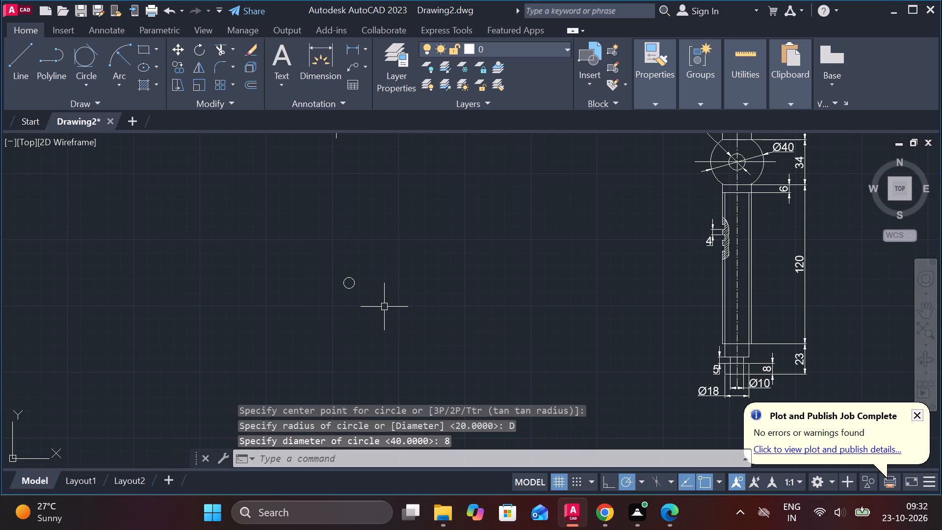
Draw a circle of diameter 20 concentric with the diameter 8 circle.
{"action": "type", "text": "C"}
{"action": "key", "text": "space"}
{"action": "scroll", "coordinate": [362, 277], "scroll_direction": "up", "scroll_amount": 3}
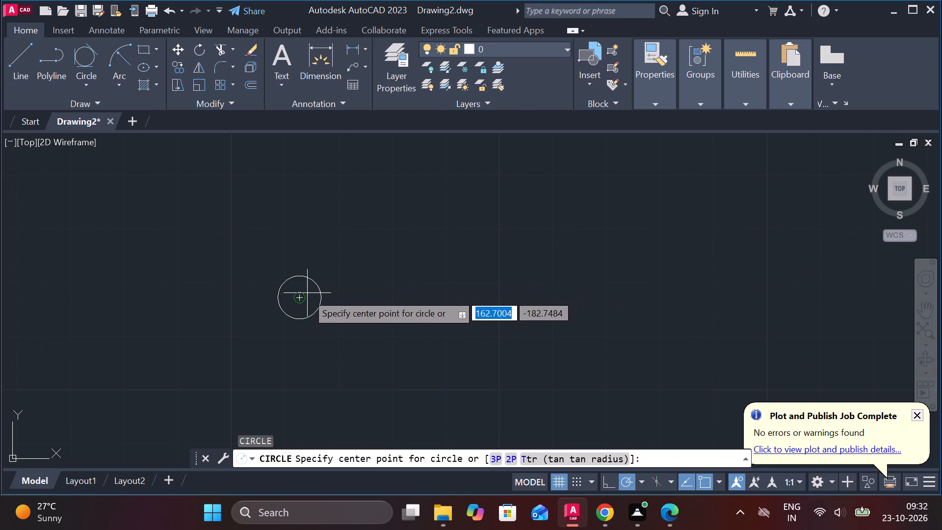
{"action": "left_click", "coordinate": [305, 294]}
{"action": "type", "text": "D"}
{"action": "key", "text": "space"}
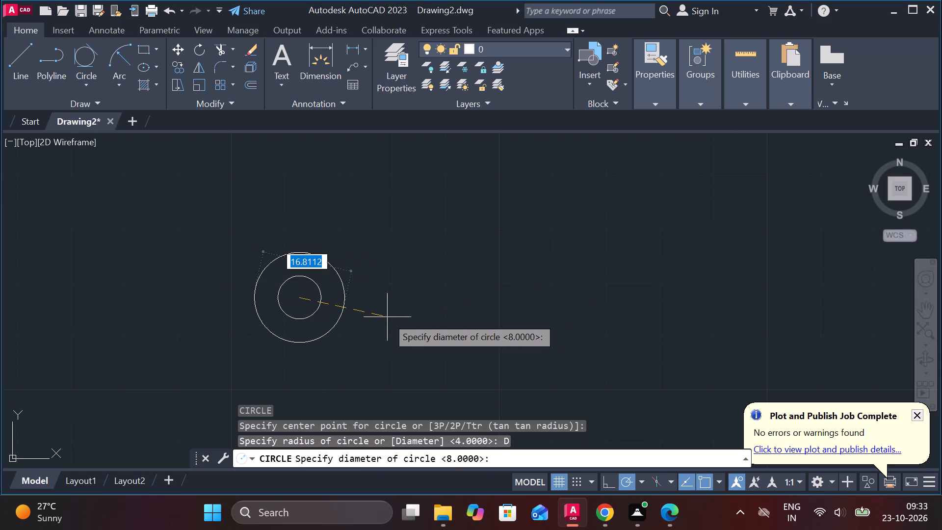
{"action": "type", "text": "20"}
{"action": "key", "text": "Return"}
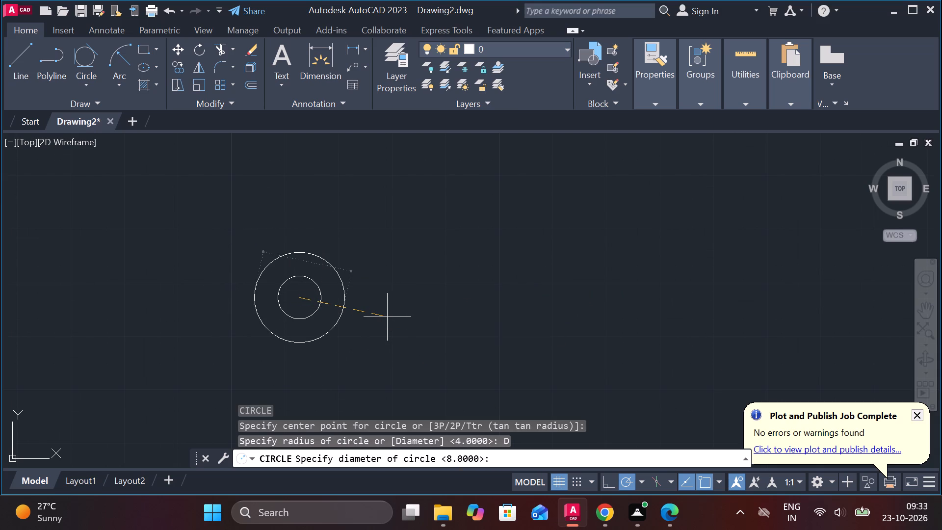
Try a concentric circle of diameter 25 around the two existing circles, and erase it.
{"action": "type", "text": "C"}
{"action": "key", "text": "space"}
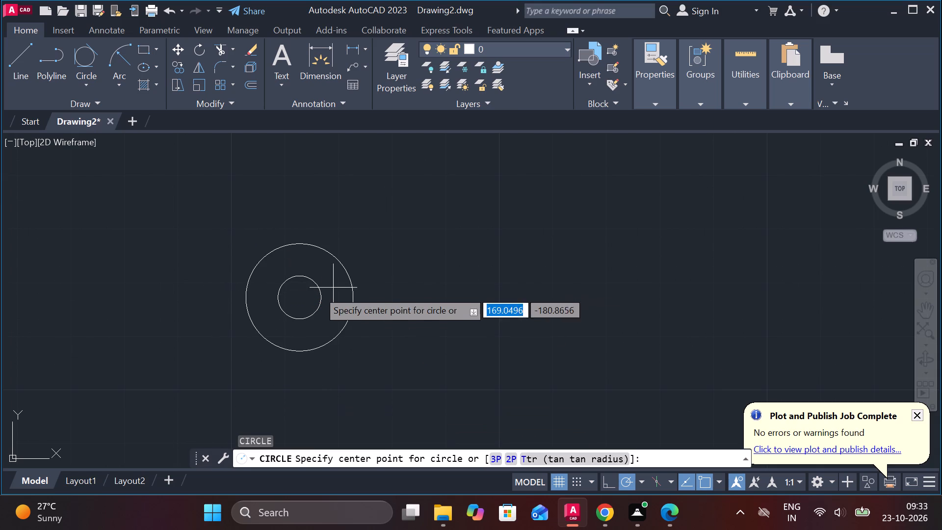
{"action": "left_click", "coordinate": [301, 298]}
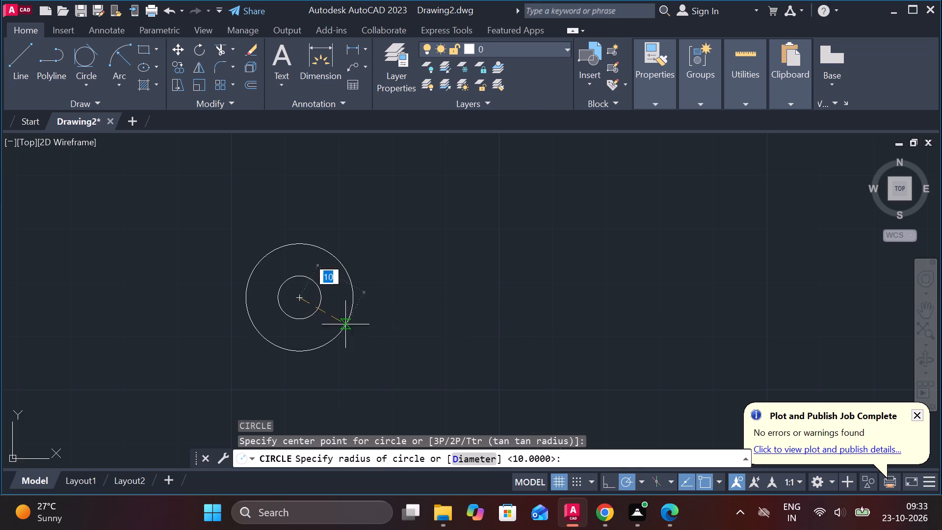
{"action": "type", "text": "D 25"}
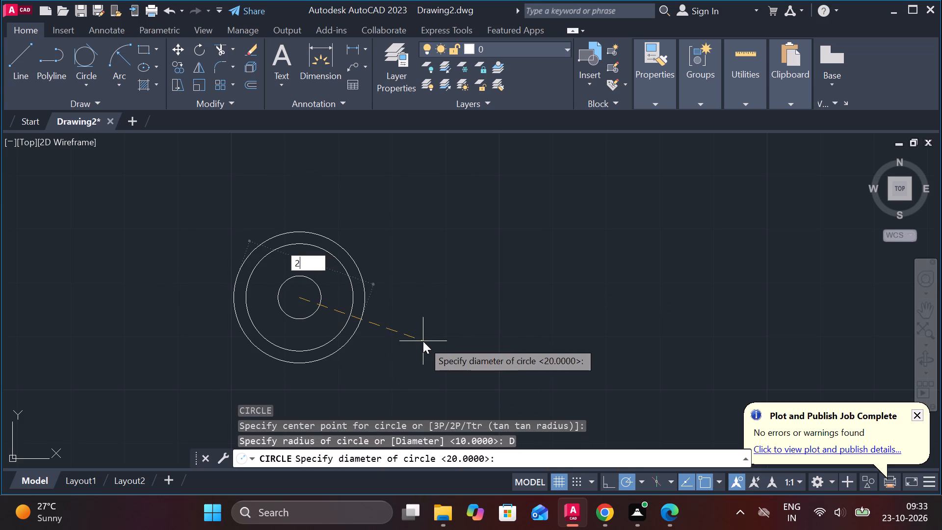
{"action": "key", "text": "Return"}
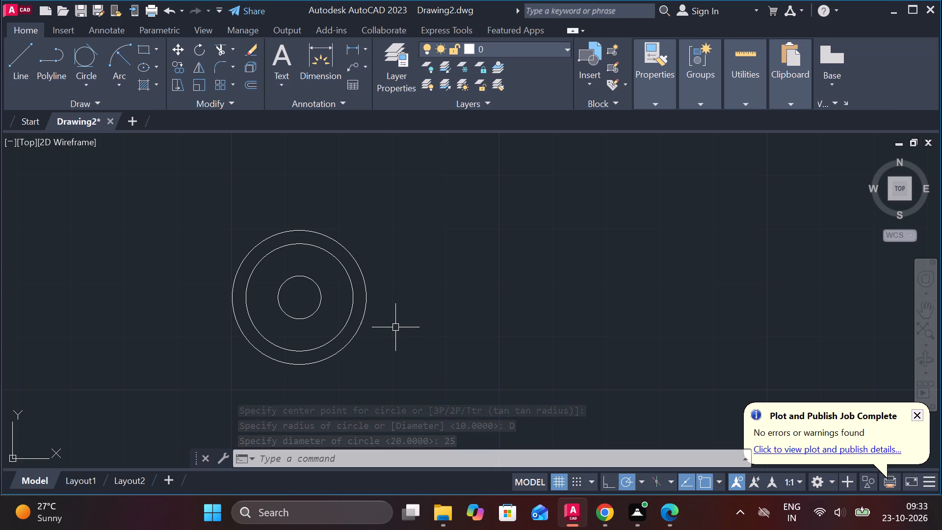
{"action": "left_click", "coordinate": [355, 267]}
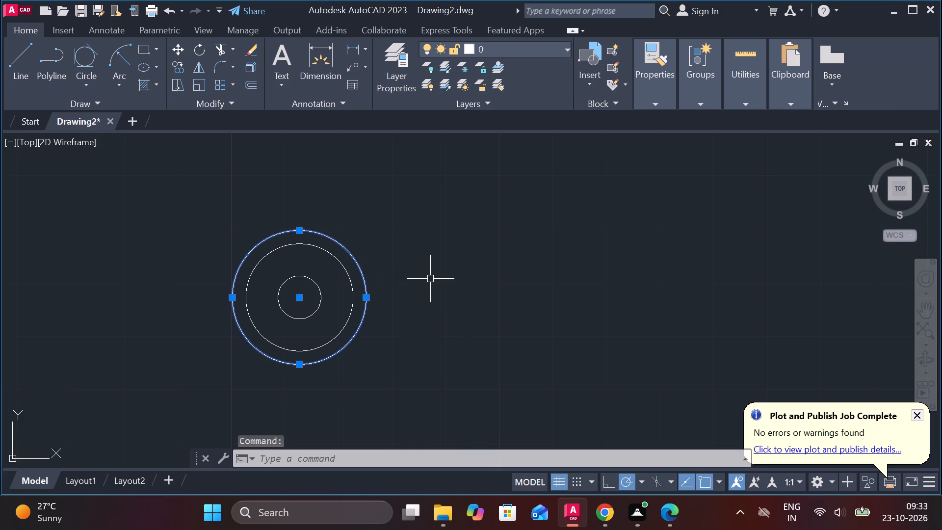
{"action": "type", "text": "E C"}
Draw an outer circle of diameter 30 concentric with the diameter 8 and 20 circles.
{"action": "key", "text": "space"}
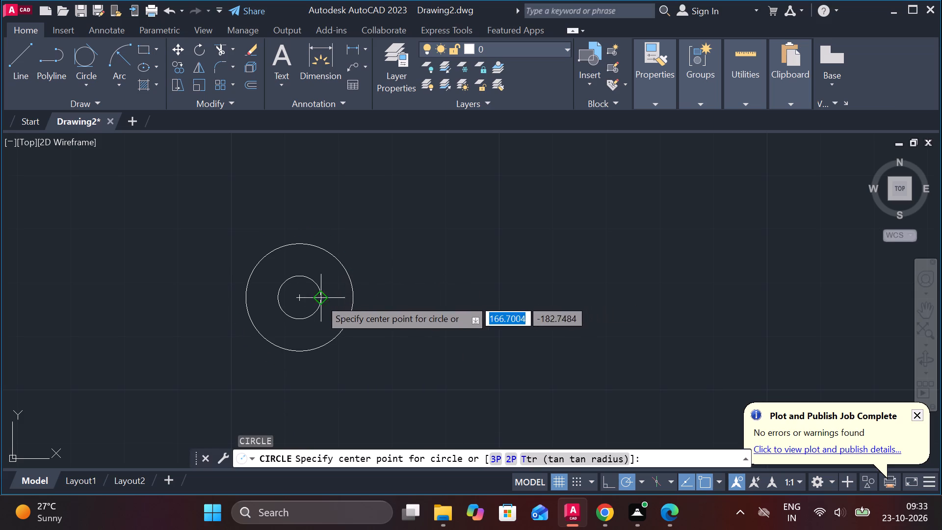
{"action": "left_click", "coordinate": [306, 300]}
{"action": "type", "text": "D 30"}
{"action": "key", "text": "Return"}
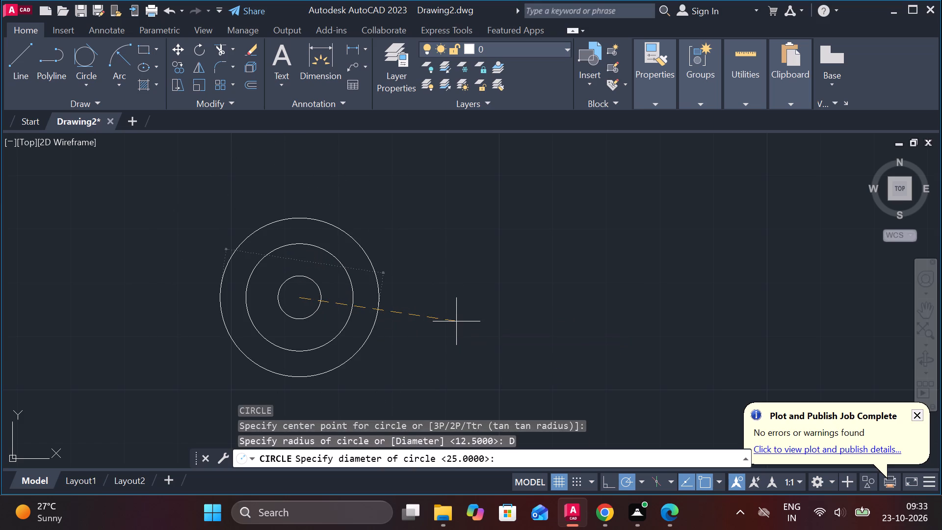
{"action": "scroll", "coordinate": [433, 310], "scroll_direction": "down", "scroll_amount": 1}
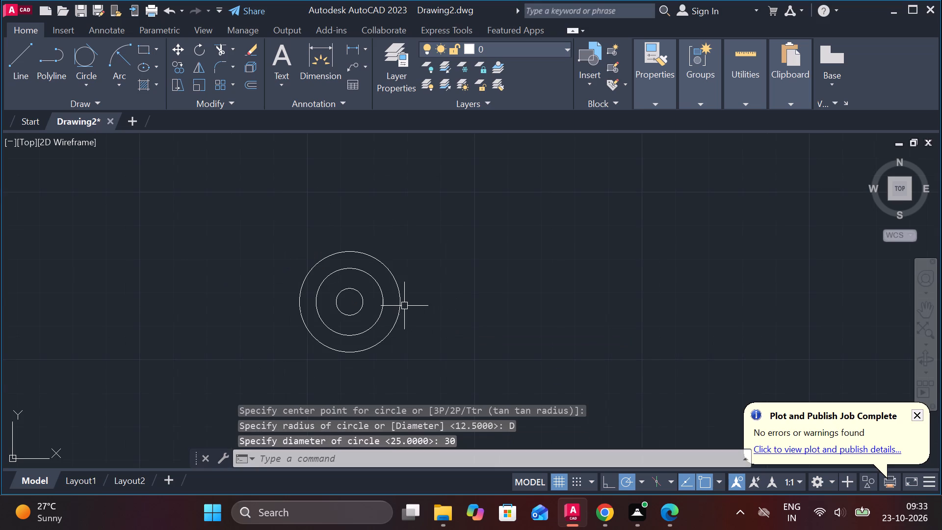
{"action": "scroll", "coordinate": [404, 305], "scroll_direction": "up", "scroll_amount": 1}
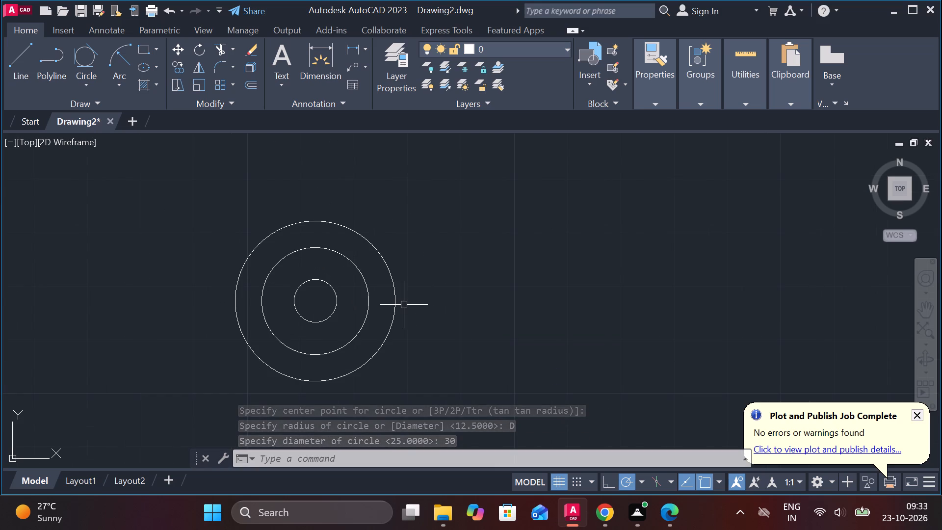
Draw a vertical line left of the circles, spanning from the top to the bottom level of the diameter 30 circle.
{"action": "middle_click_drag", "start_coordinate": [404, 305], "coordinate": [618, 286]}
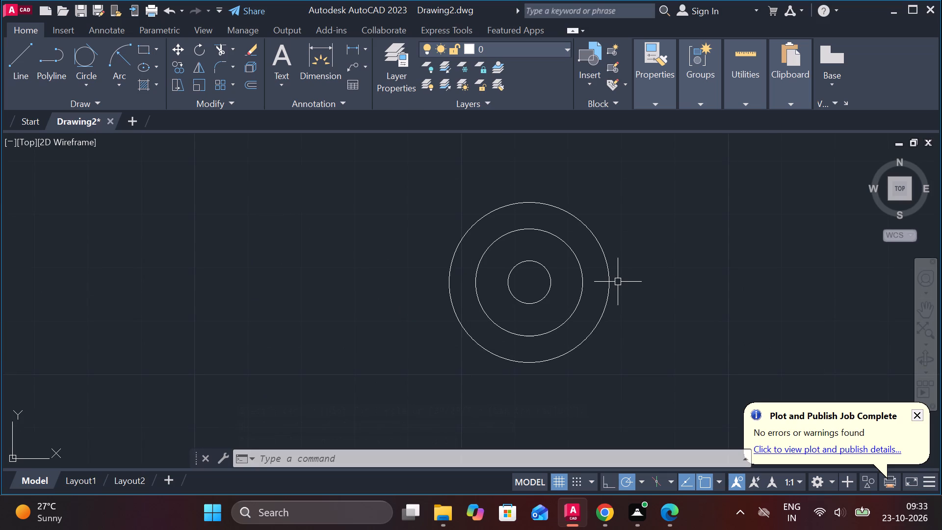
{"action": "key", "text": "l"}
{"action": "key", "text": "Return"}
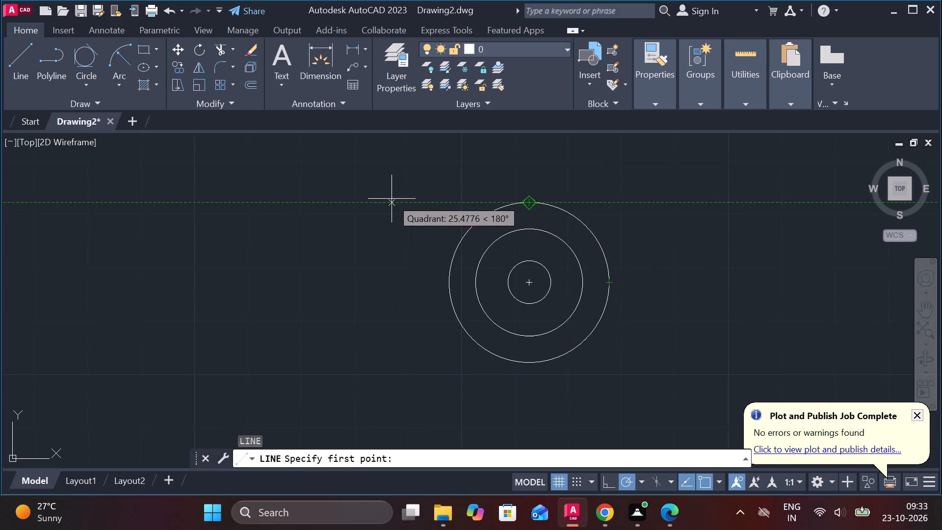
{"action": "double_click", "coordinate": [389, 199]}
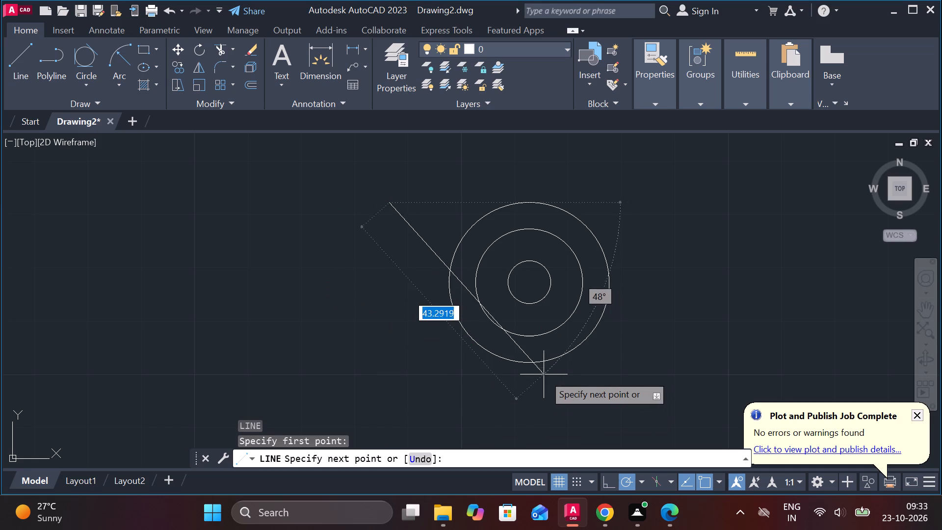
{"action": "left_click", "coordinate": [392, 368]}
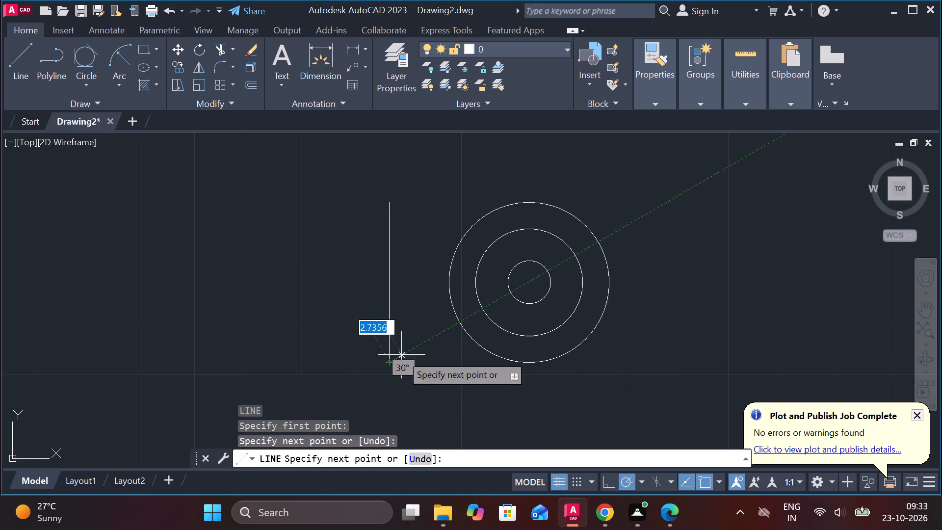
{"action": "key", "text": "Escape"}
Draw a horizontal centre line from the circles' common centre leftward, past the vertical line.
{"action": "key", "text": "l"}
{"action": "key", "text": "Return"}
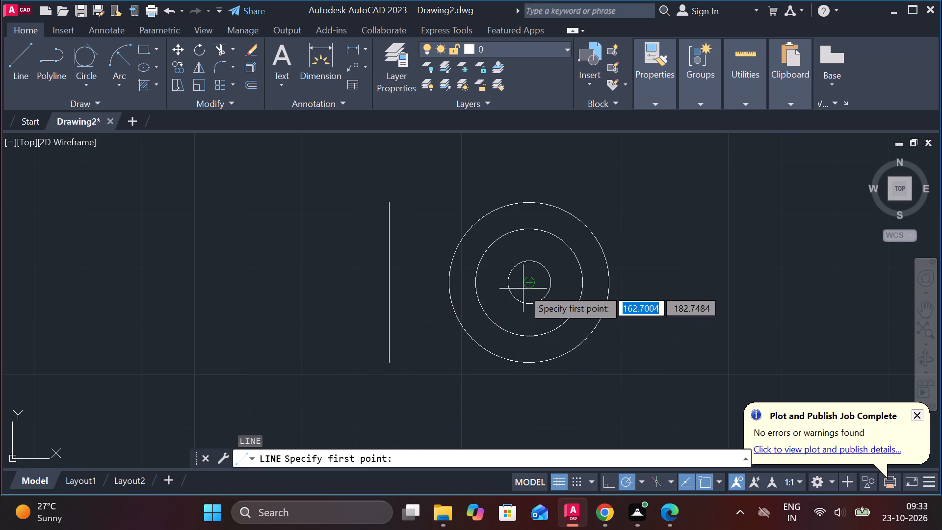
{"action": "left_click", "coordinate": [524, 287]}
{"action": "left_click", "coordinate": [313, 289]}
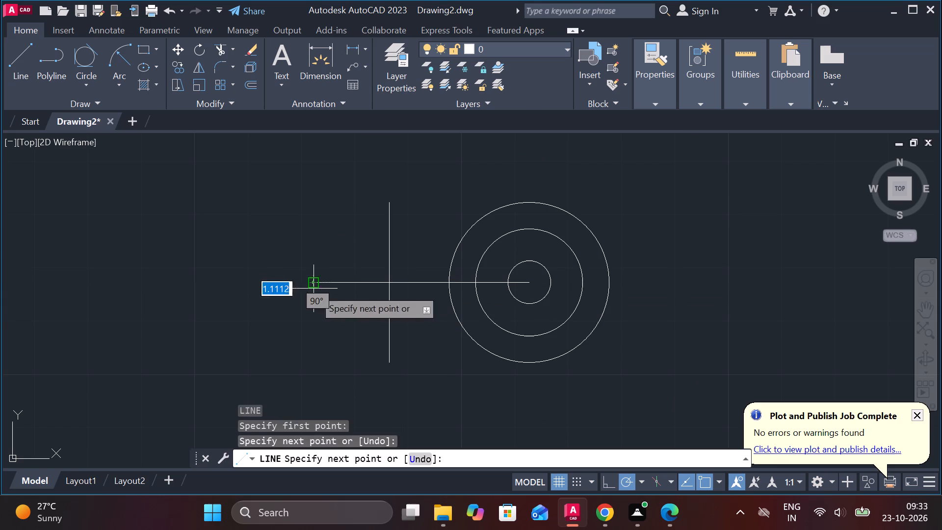
{"action": "key", "text": "Escape"}
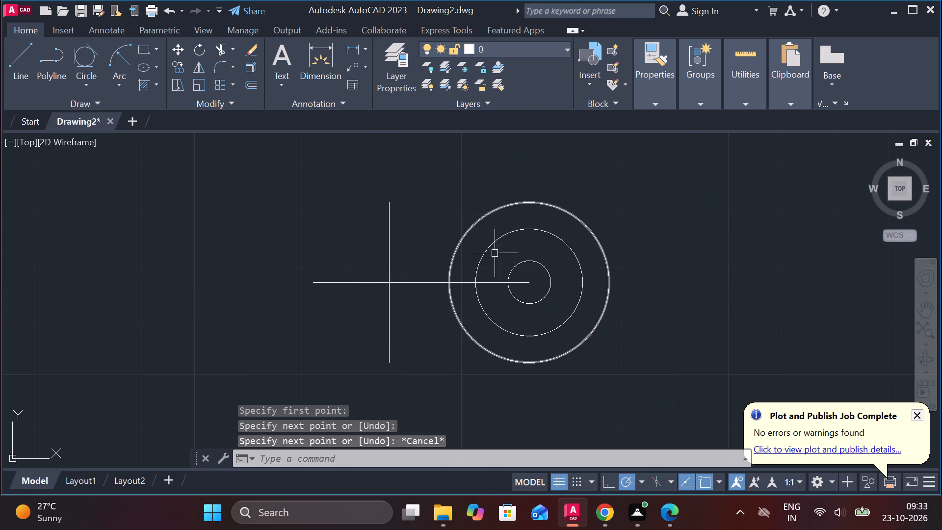
Draw horizontal projection lines leftward past the vertical line from the diameter 20 circle's top and bottom quadrants, about 35 and 39 long.
{"action": "key", "text": "l"}
{"action": "key", "text": "Return"}
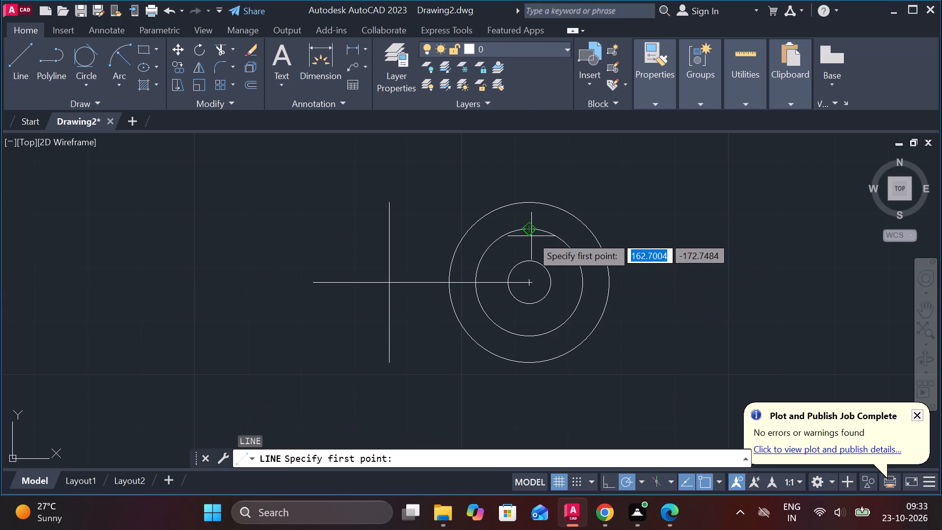
{"action": "left_click", "coordinate": [531, 236]}
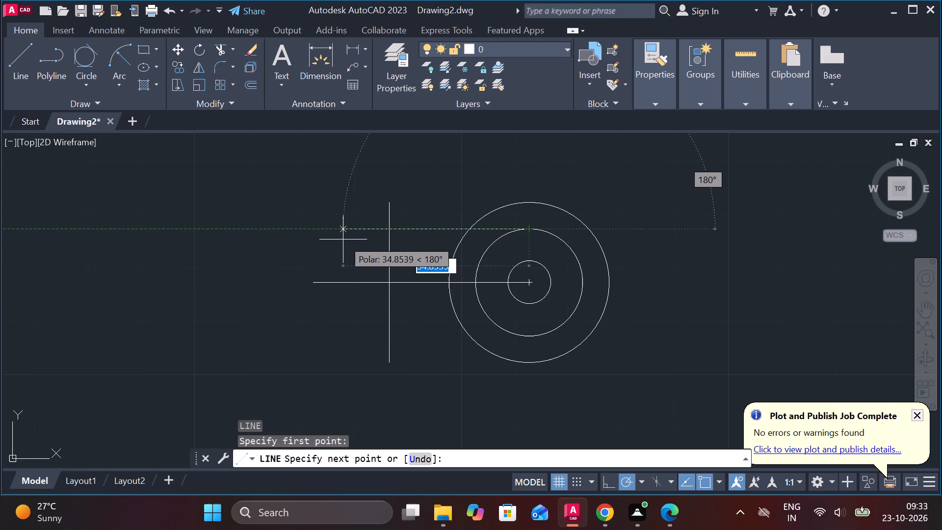
{"action": "left_click", "coordinate": [343, 239]}
{"action": "key", "text": "Escape"}
{"action": "key", "text": "space"}
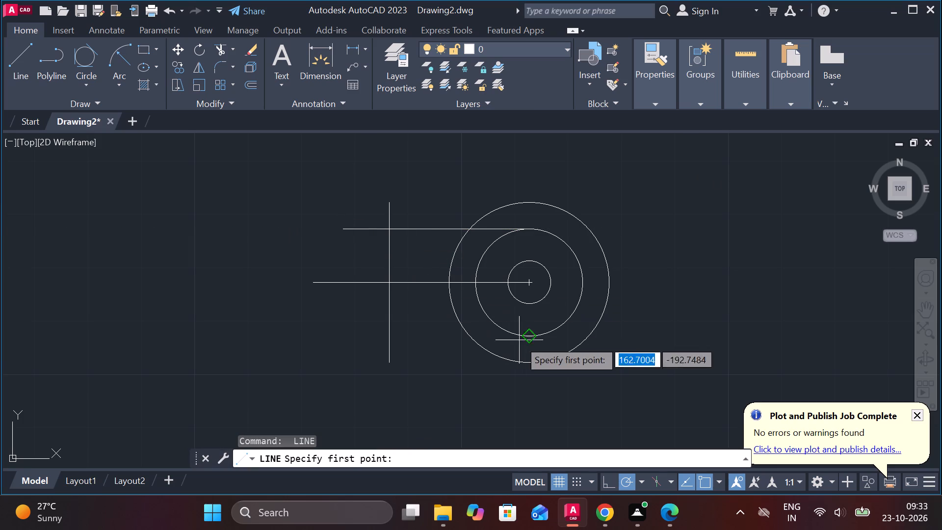
{"action": "left_click", "coordinate": [532, 336]}
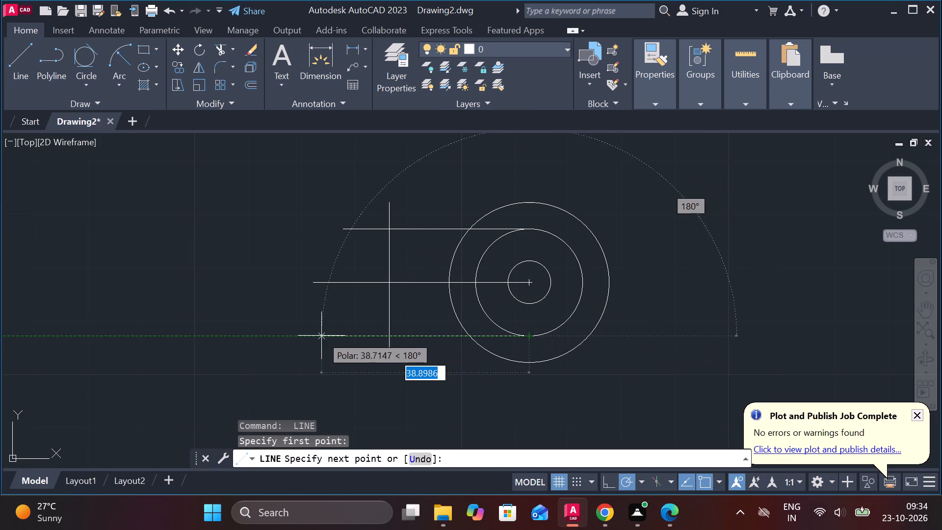
{"action": "left_click", "coordinate": [321, 336]}
{"action": "key", "text": "Escape"}
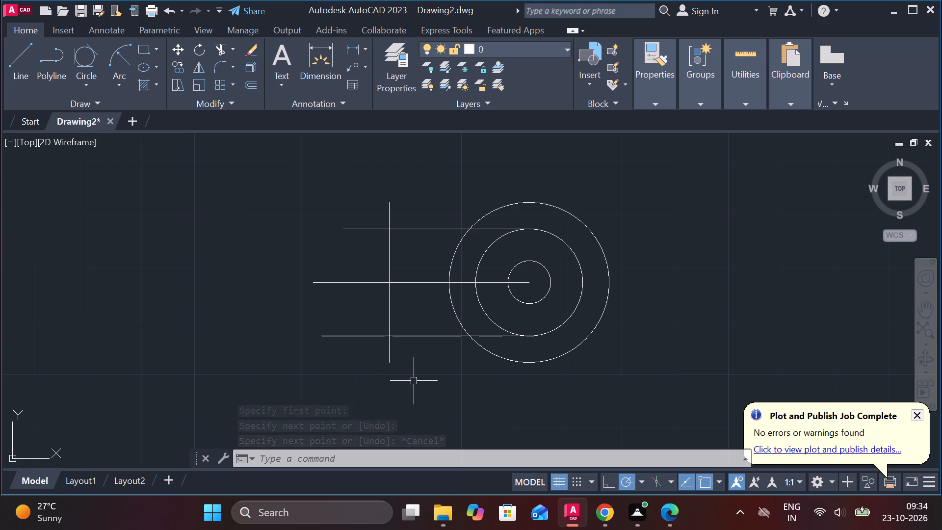
{"action": "key", "text": "Escape"}
Offset the vertical line by 4 to both its right and left sides.
{"action": "left_click", "coordinate": [389, 364]}
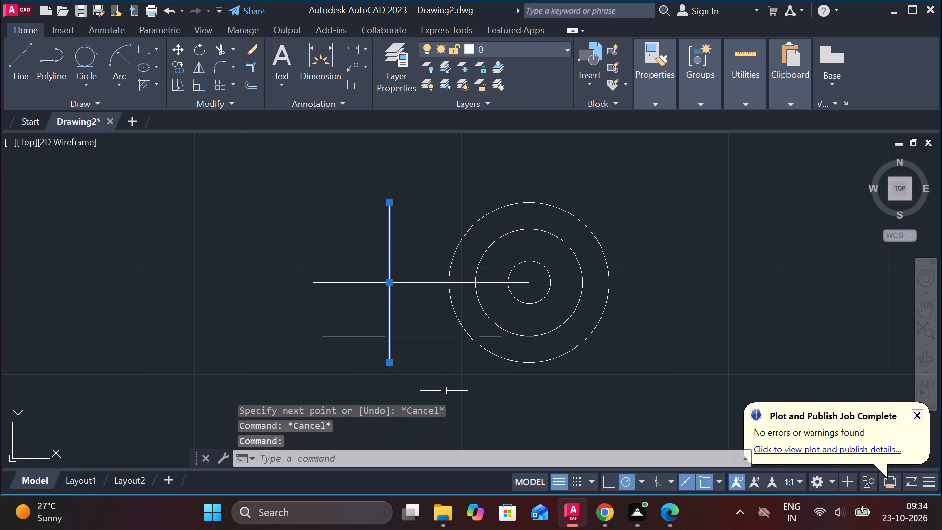
{"action": "key", "text": "o"}
{"action": "key", "text": "Return"}
{"action": "key", "text": "Return"}
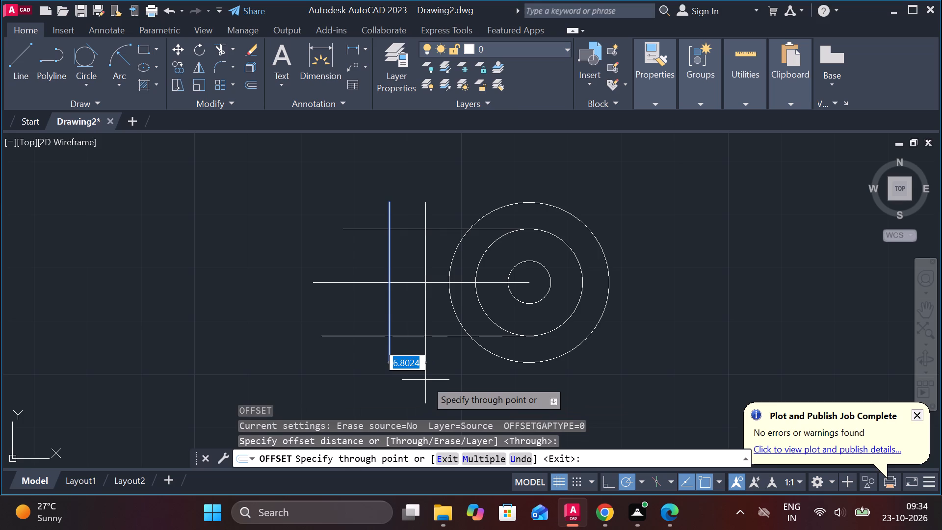
{"action": "key", "text": "4"}
{"action": "key", "text": "Return"}
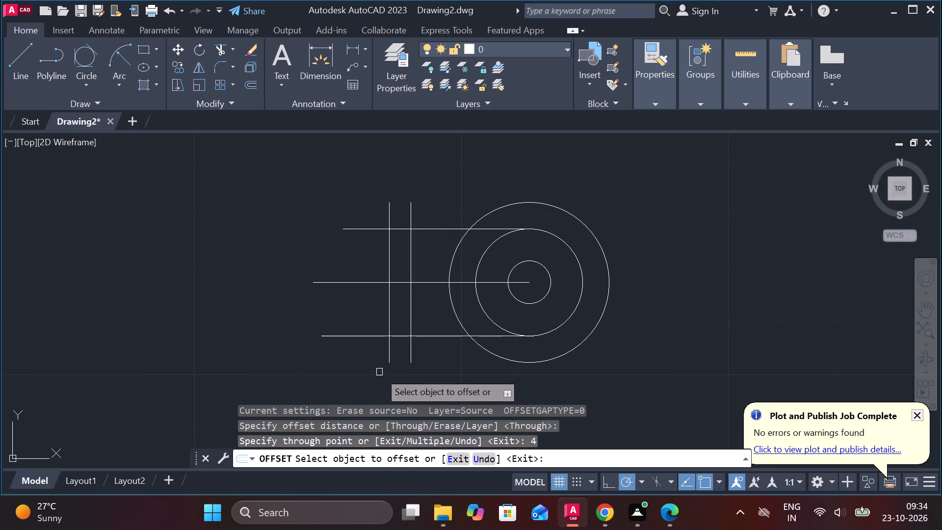
{"action": "left_click", "coordinate": [391, 357]}
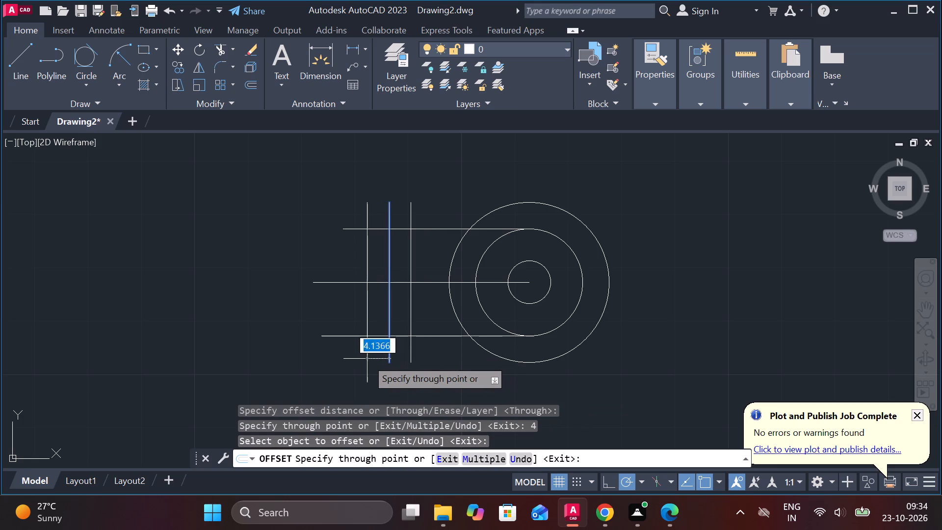
{"action": "key", "text": "4"}
{"action": "key", "text": "Return"}
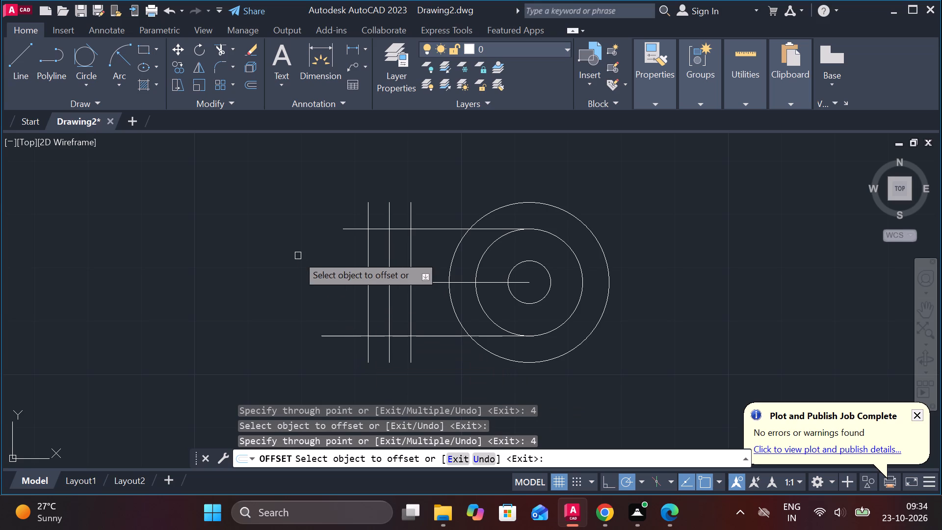
{"action": "key", "text": "Escape"}
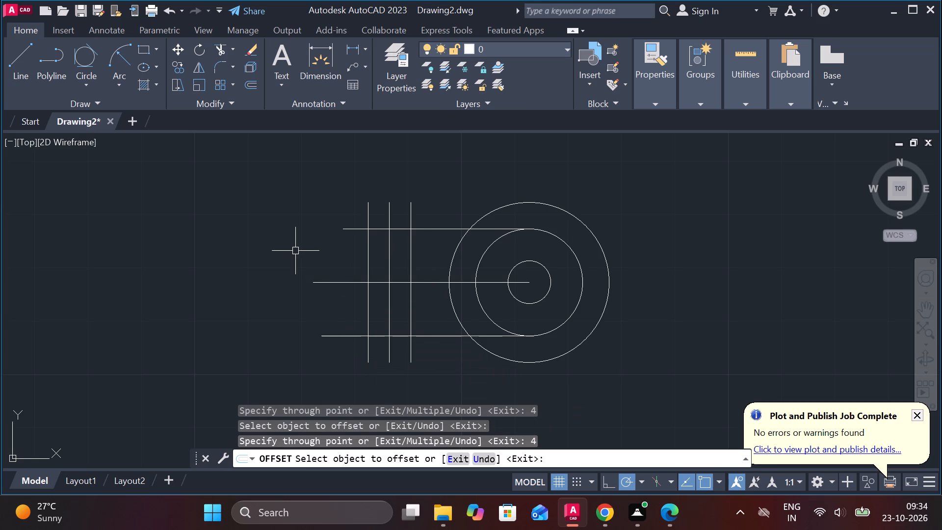
Draw two slanted lines from the middle vertical line's top end to where the outer verticals meet the upper projection line.
{"action": "scroll", "coordinate": [379, 190], "scroll_direction": "up", "scroll_amount": 2}
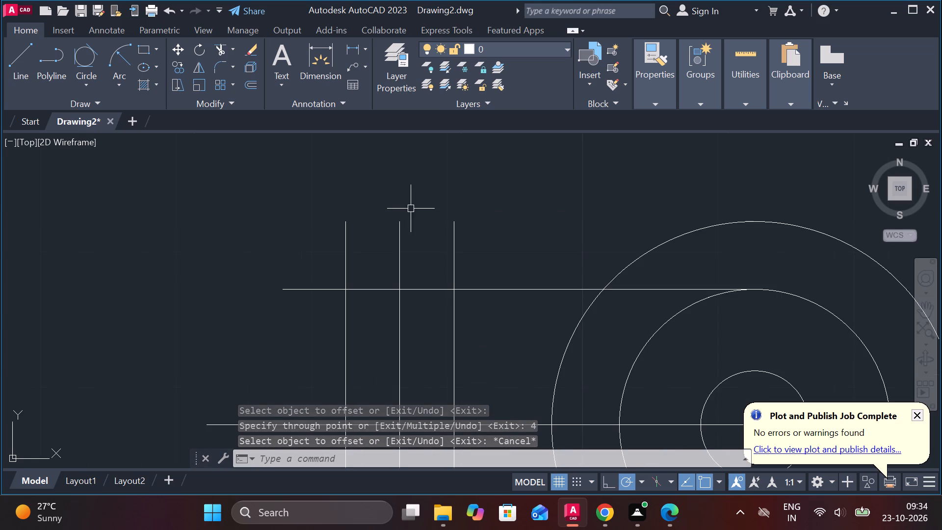
{"action": "key", "text": "l"}
{"action": "key", "text": "Return"}
{"action": "left_click", "coordinate": [405, 219]}
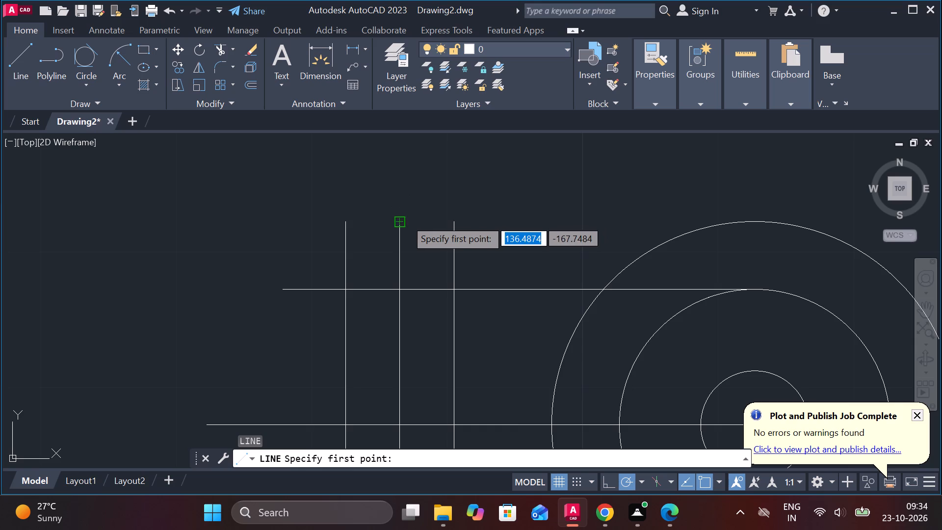
{"action": "left_click", "coordinate": [453, 286]}
{"action": "key", "text": "Escape"}
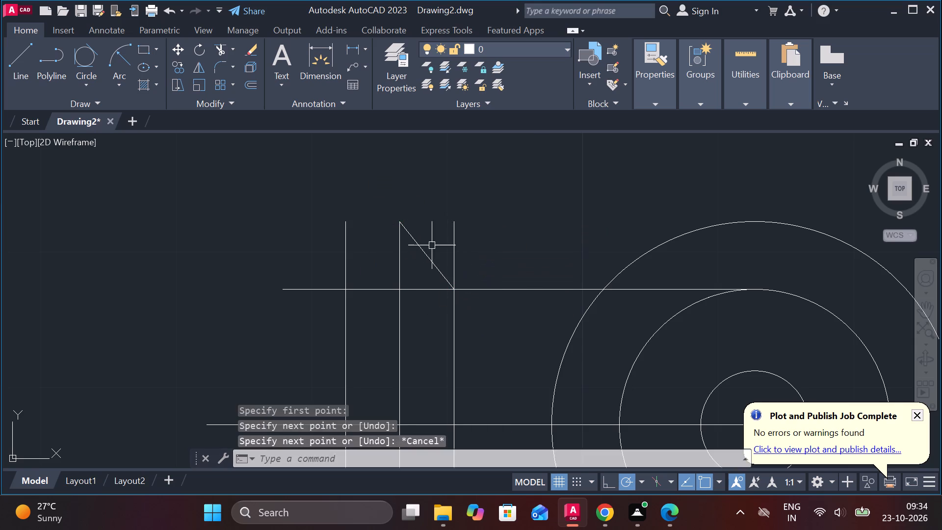
{"action": "key", "text": "space"}
{"action": "left_click", "coordinate": [404, 220]}
{"action": "left_click", "coordinate": [345, 292]}
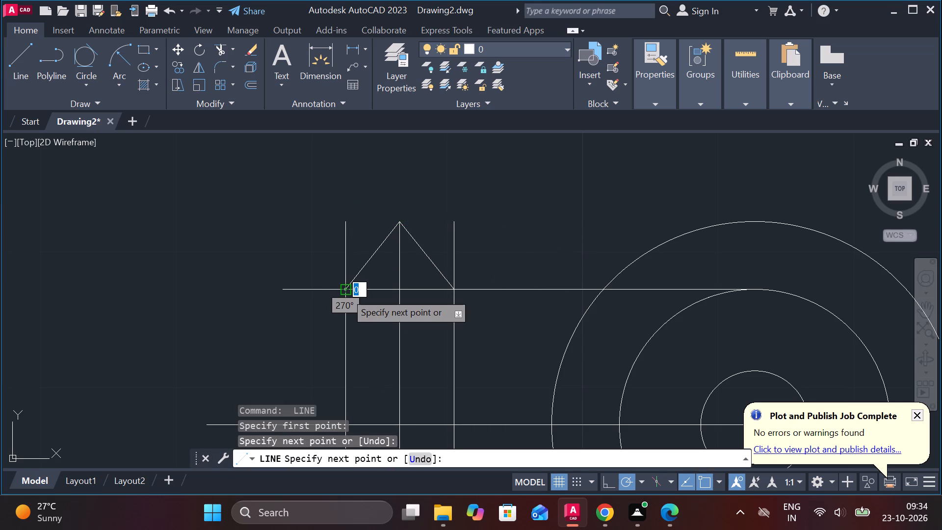
{"action": "scroll", "coordinate": [345, 292], "scroll_direction": "down", "scroll_amount": 2}
{"action": "key", "text": "Escape"}
Draw two slanted lines joining the middle vertical line's bottom end to where the outer verticals meet the lower projection line.
{"action": "middle_click_drag", "start_coordinate": [362, 333], "coordinate": [357, 303]}
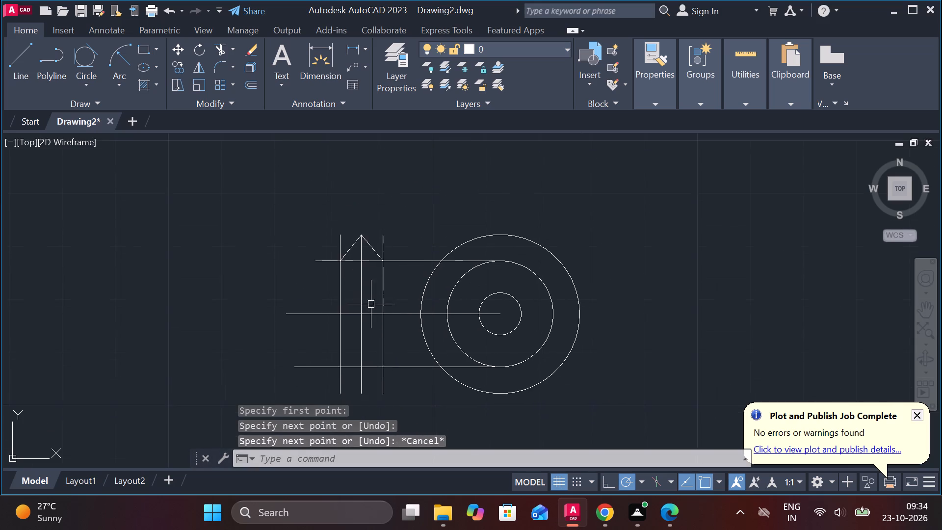
{"action": "middle_click", "coordinate": [366, 342]}
{"action": "scroll", "coordinate": [366, 342], "scroll_direction": "up", "scroll_amount": 1}
{"action": "middle_click_drag", "start_coordinate": [352, 337], "coordinate": [348, 268]}
{"action": "key", "text": "space"}
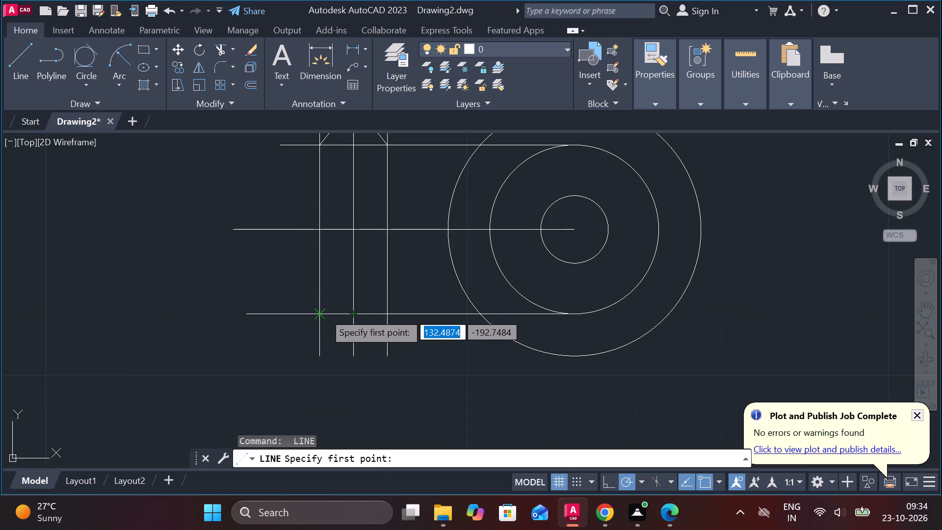
{"action": "left_click", "coordinate": [323, 313]}
{"action": "left_click", "coordinate": [355, 358]}
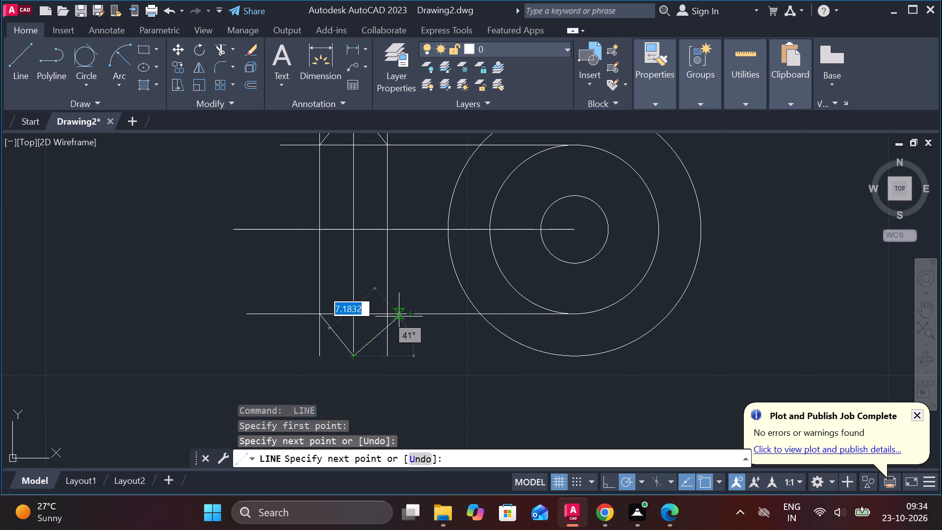
{"action": "left_click", "coordinate": [391, 310]}
{"action": "scroll", "coordinate": [407, 345], "scroll_direction": "down", "scroll_amount": 2}
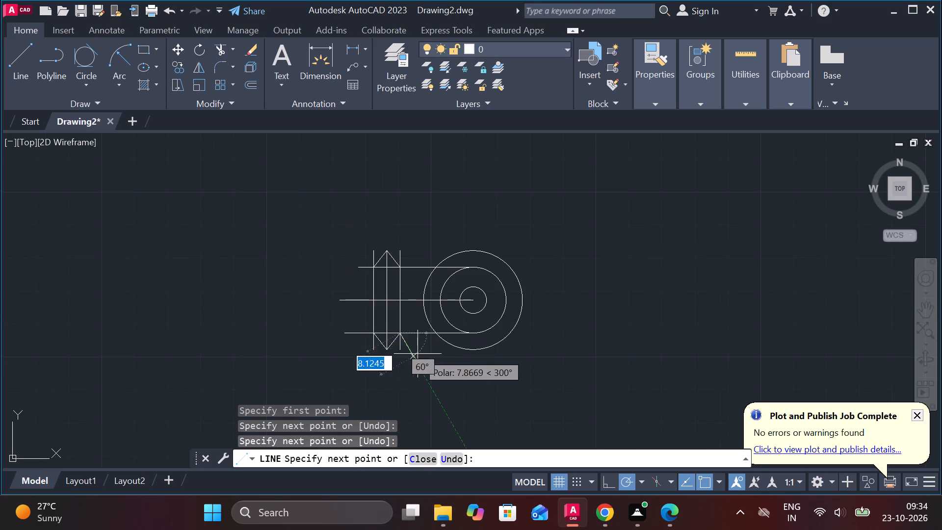
{"action": "scroll", "coordinate": [418, 354], "scroll_direction": "up", "scroll_amount": 2}
{"action": "key", "text": "Escape"}
Trim the ends of both outer vertical lines that extend beyond the slanted edges at top and bottom.
{"action": "type", "text": "TR"}
{"action": "key", "text": "space"}
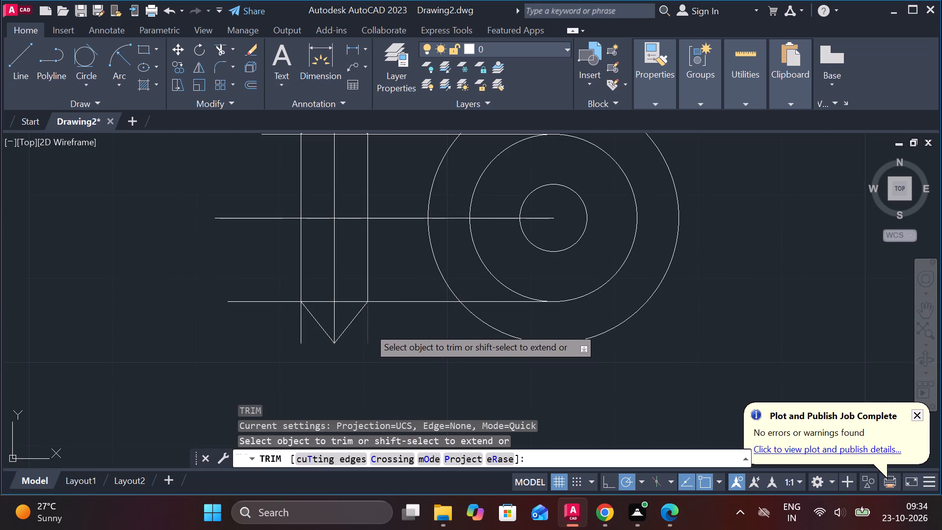
{"action": "left_click", "coordinate": [368, 327]}
{"action": "left_click", "coordinate": [303, 330]}
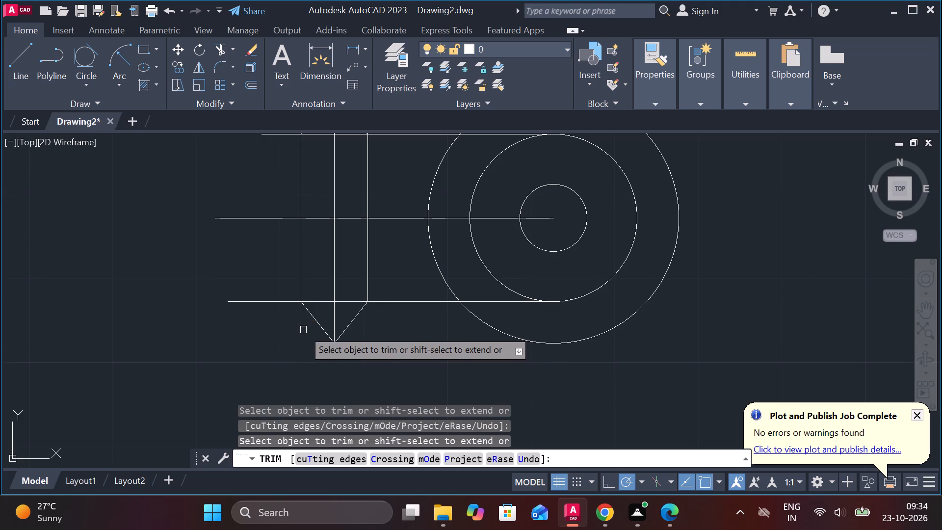
{"action": "scroll", "coordinate": [303, 330], "scroll_direction": "down", "scroll_amount": 1}
{"action": "left_click", "coordinate": [339, 189]}
{"action": "left_click", "coordinate": [358, 187]}
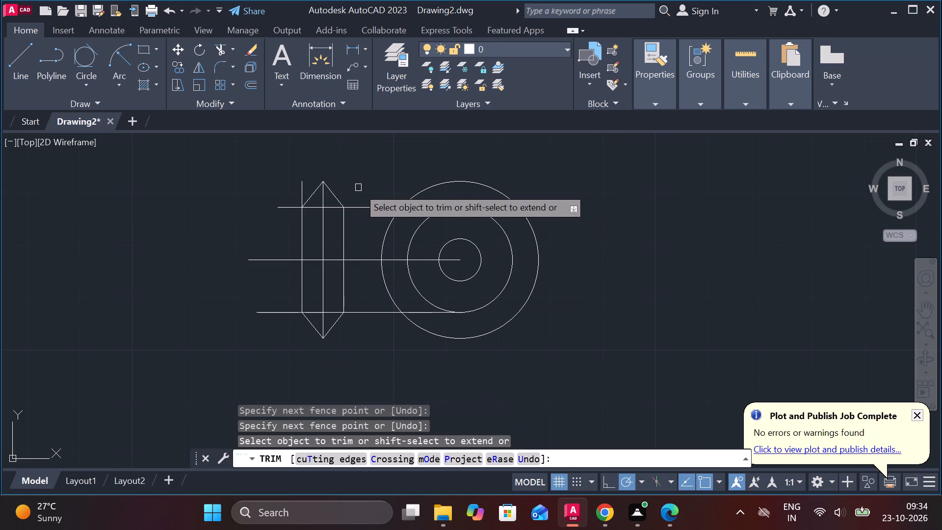
{"action": "left_click", "coordinate": [306, 186]}
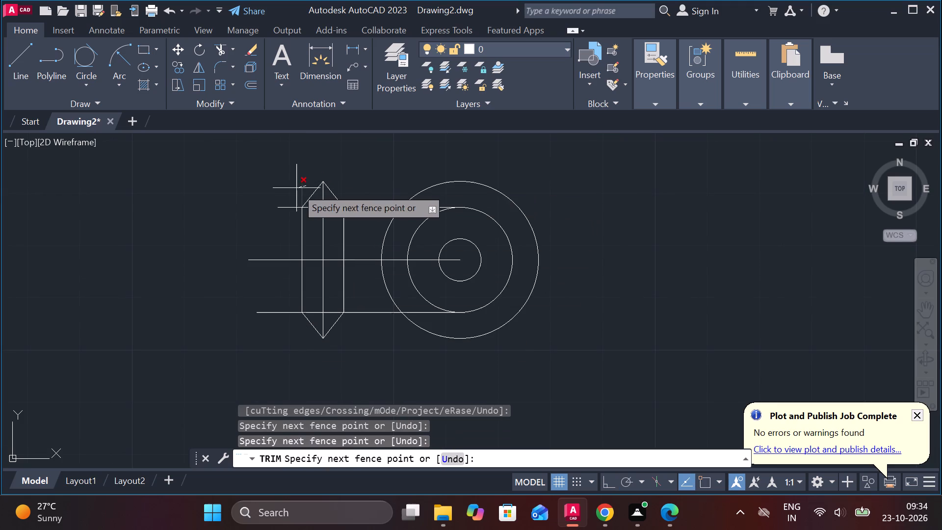
{"action": "left_click", "coordinate": [296, 188]}
{"action": "middle_click_drag", "start_coordinate": [364, 176], "coordinate": [384, 182]}
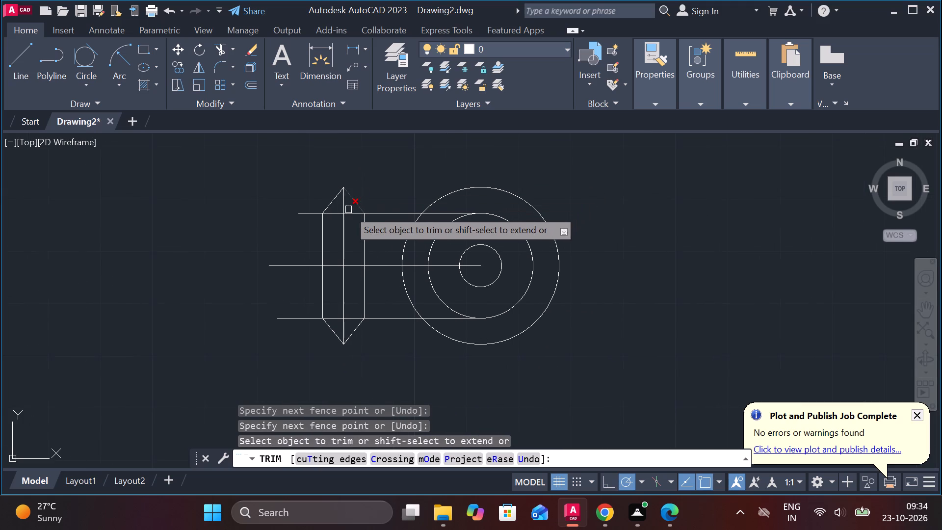
{"action": "key", "text": "Escape"}
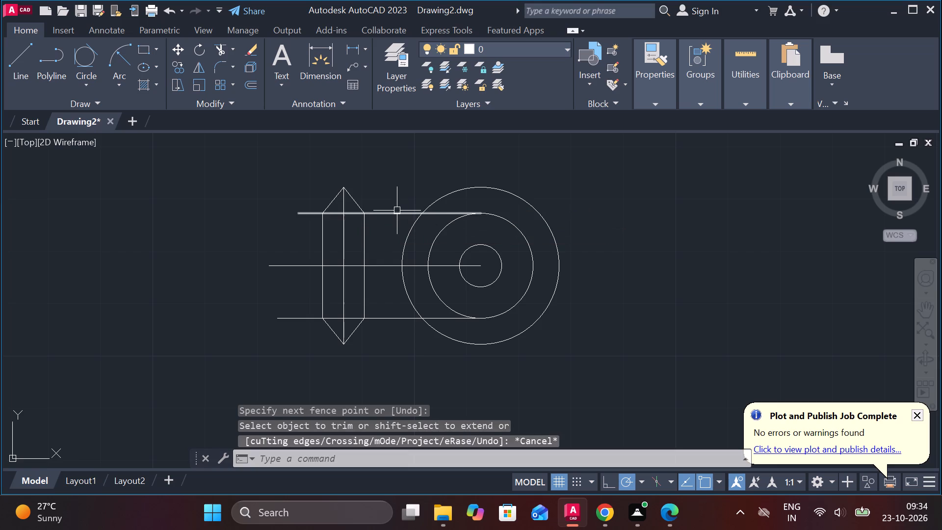
Erase the upper and lower horizontal projection lines, keeping the centre line.
{"action": "left_click", "coordinate": [397, 211]}
{"action": "type", "text": "E"}
{"action": "key", "text": "space"}
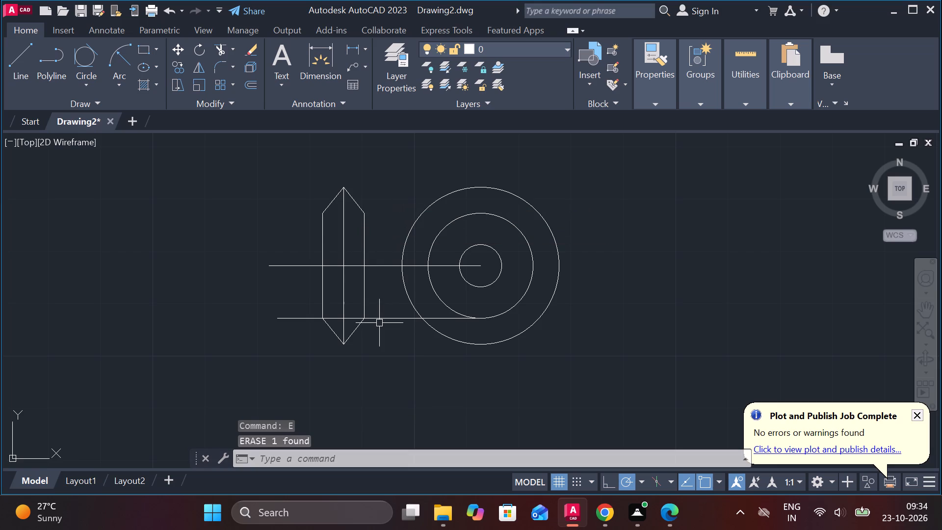
{"action": "left_click", "coordinate": [380, 320]}
{"action": "type", "text": "E"}
{"action": "key", "text": "space"}
Offset the side view's two outer vertical lines outward by 1, one on each side.
{"action": "left_click", "coordinate": [363, 255]}
{"action": "key", "text": "o"}
{"action": "key", "text": "Return"}
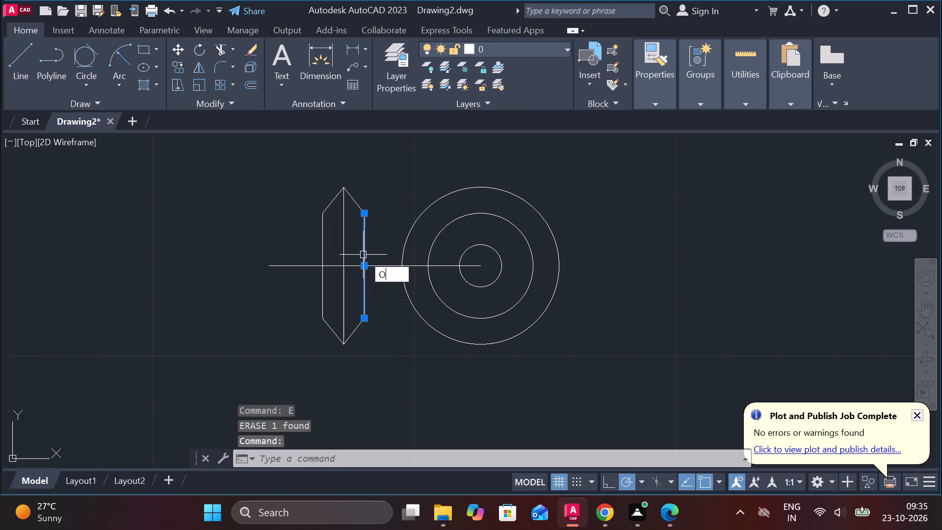
{"action": "key", "text": "Return"}
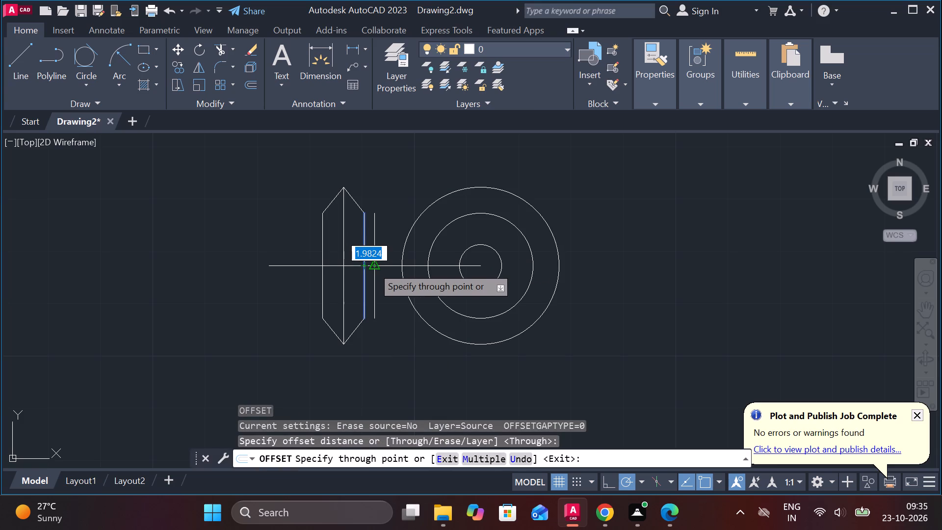
{"action": "type", "text": "1"}
{"action": "key", "text": "space"}
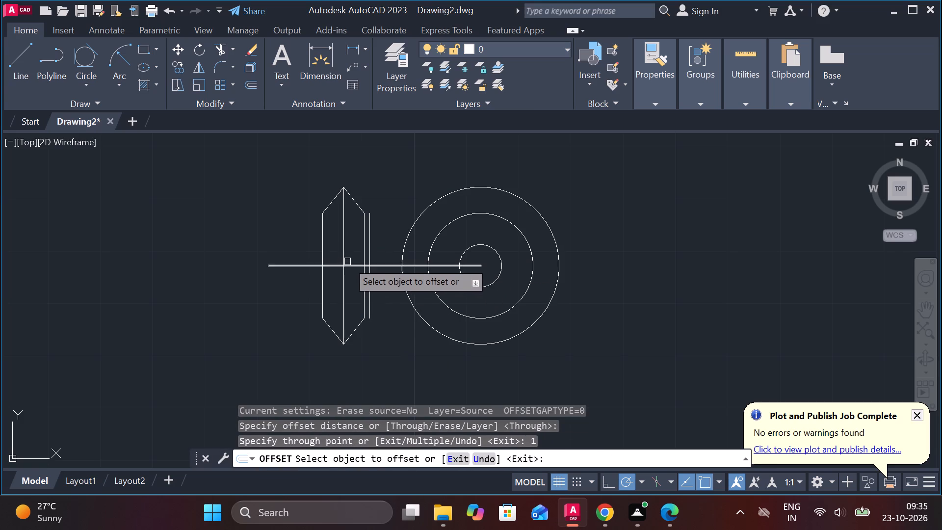
{"action": "left_click", "coordinate": [320, 245]}
{"action": "type", "text": "1"}
{"action": "key", "text": "space"}
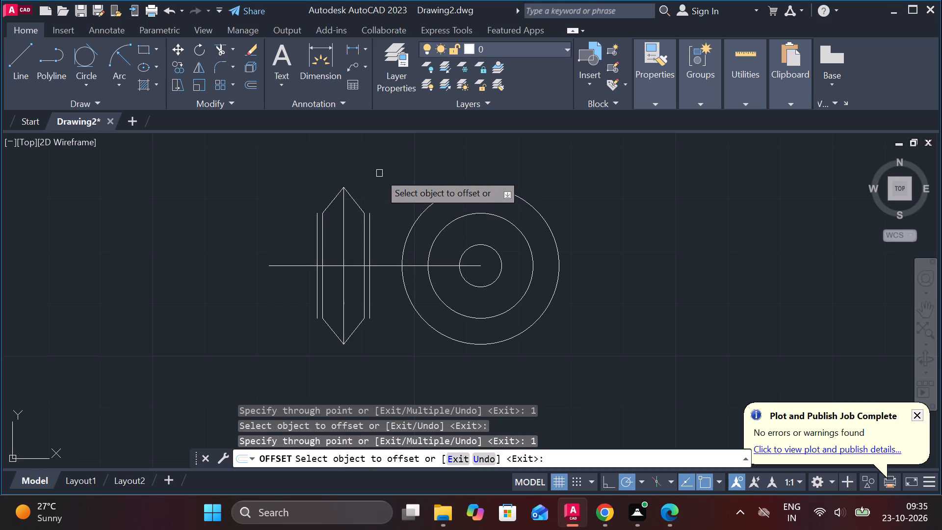
{"action": "key", "text": "Escape"}
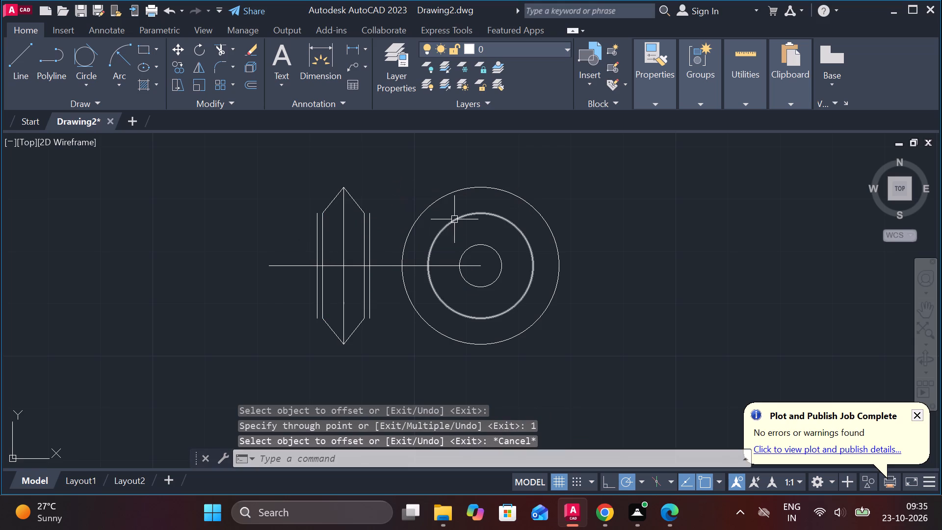
Draw short horizontal lines closing the top ends between each outer vertical line and its offset copy.
{"action": "scroll", "coordinate": [356, 197], "scroll_direction": "up", "scroll_amount": 3}
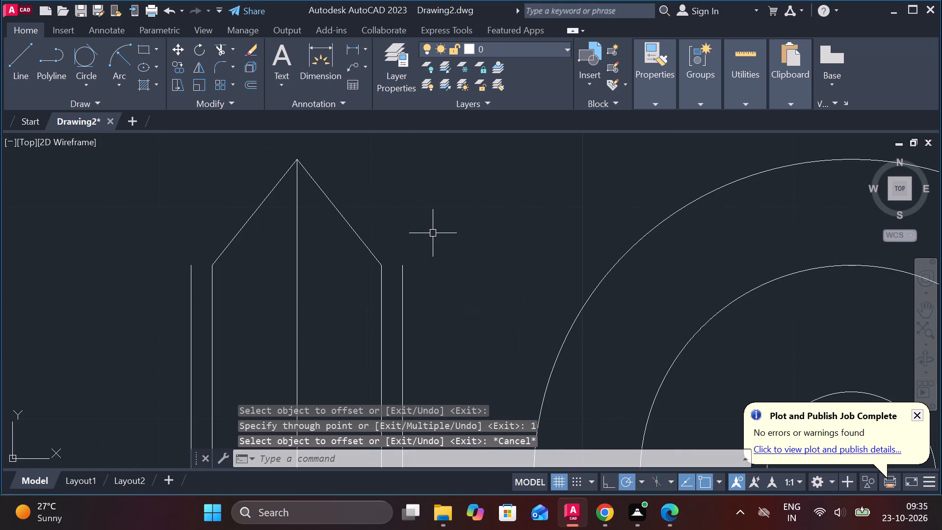
{"action": "key", "text": "l"}
{"action": "key", "text": "Return"}
{"action": "left_click", "coordinate": [382, 274]}
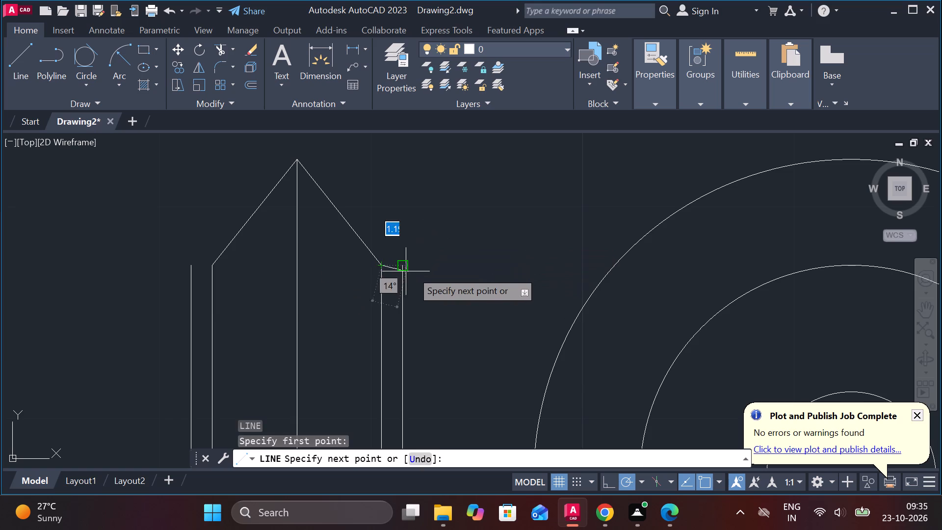
{"action": "left_click", "coordinate": [405, 263]}
{"action": "key", "text": "Escape"}
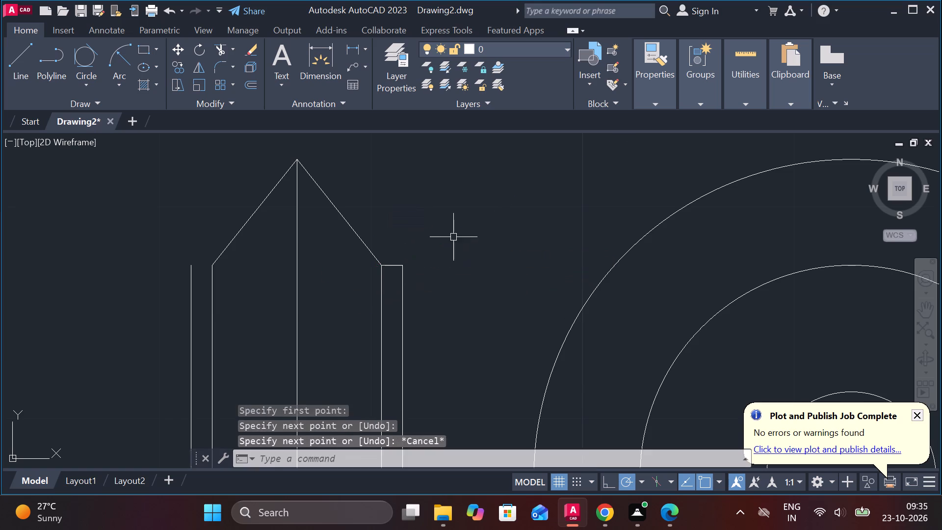
{"action": "scroll", "coordinate": [453, 237], "scroll_direction": "down", "scroll_amount": 2}
{"action": "key", "text": "space"}
{"action": "left_click", "coordinate": [347, 250]}
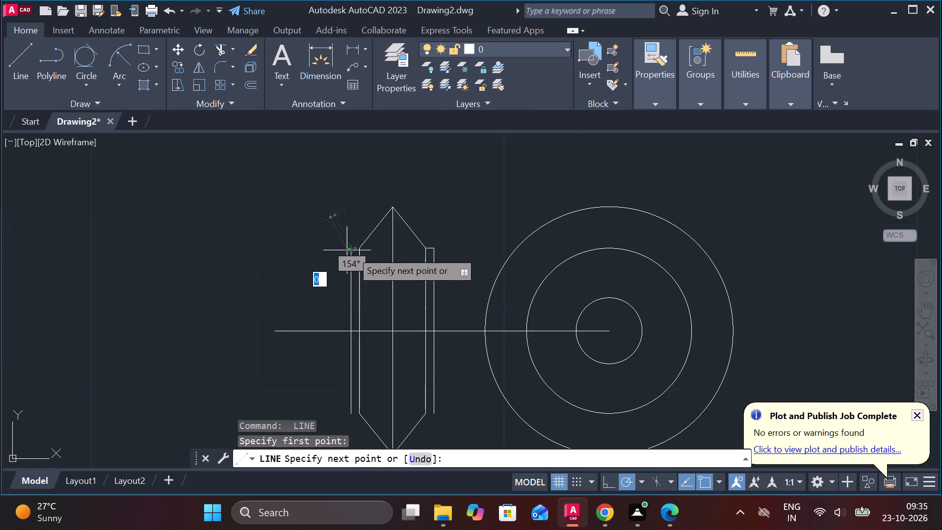
{"action": "left_click", "coordinate": [363, 251]}
{"action": "key", "text": "Escape"}
Draw short horizontal lines closing the bottom ends between each outer vertical line and its offset copy.
{"action": "middle_click_drag", "start_coordinate": [397, 308], "coordinate": [402, 223]}
{"action": "key", "text": "space"}
{"action": "left_click", "coordinate": [356, 330]}
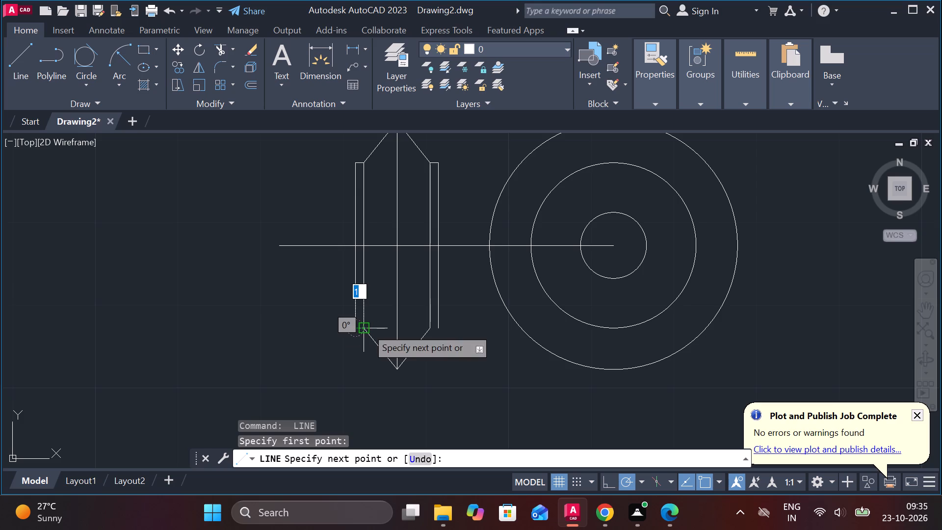
{"action": "left_click", "coordinate": [366, 328]}
{"action": "key", "text": "Escape"}
{"action": "key", "text": "space"}
{"action": "left_click", "coordinate": [435, 326]}
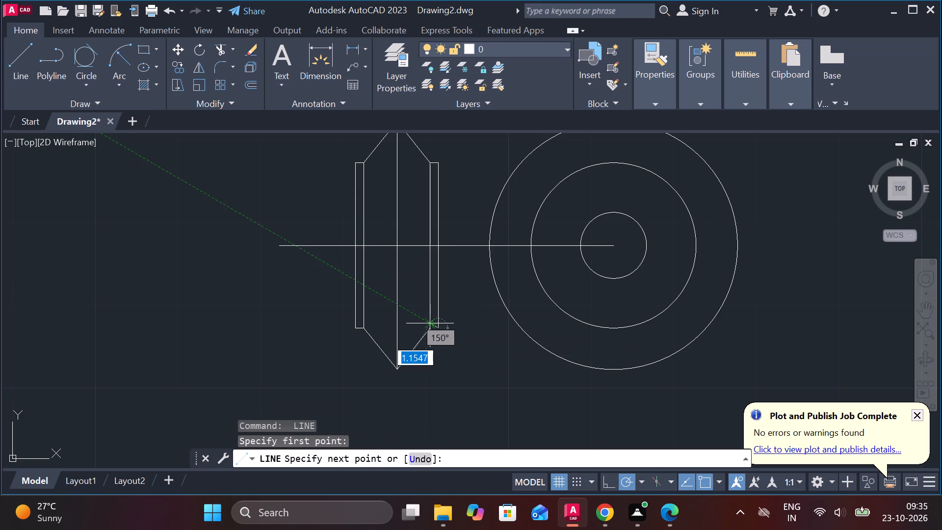
{"action": "left_click", "coordinate": [428, 330]}
{"action": "key", "text": "Escape"}
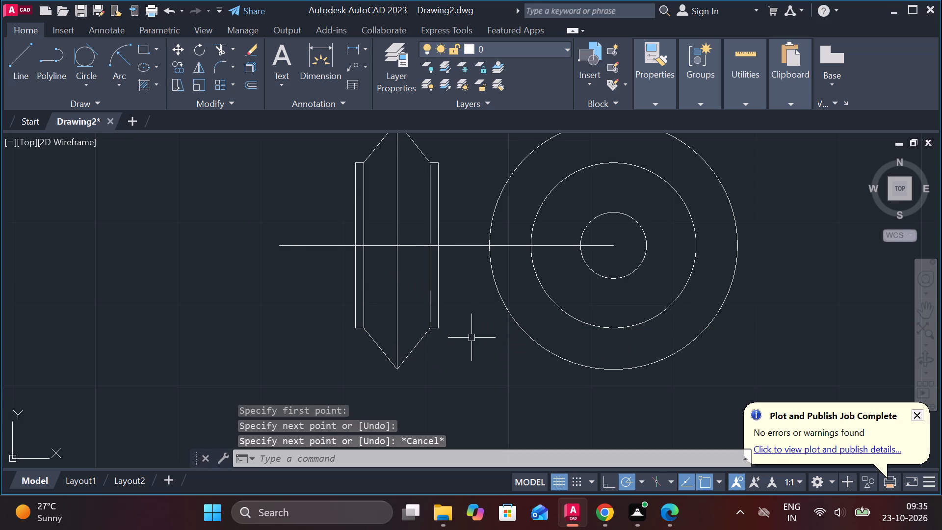
Add a vertical linear dimension for the height of the side view's left offset line, placed to its left.
{"action": "scroll", "coordinate": [498, 338], "scroll_direction": "down", "scroll_amount": 2}
{"action": "scroll", "coordinate": [454, 275], "scroll_direction": "up", "scroll_amount": 2}
{"action": "middle_click_drag", "start_coordinate": [456, 324], "coordinate": [417, 278]}
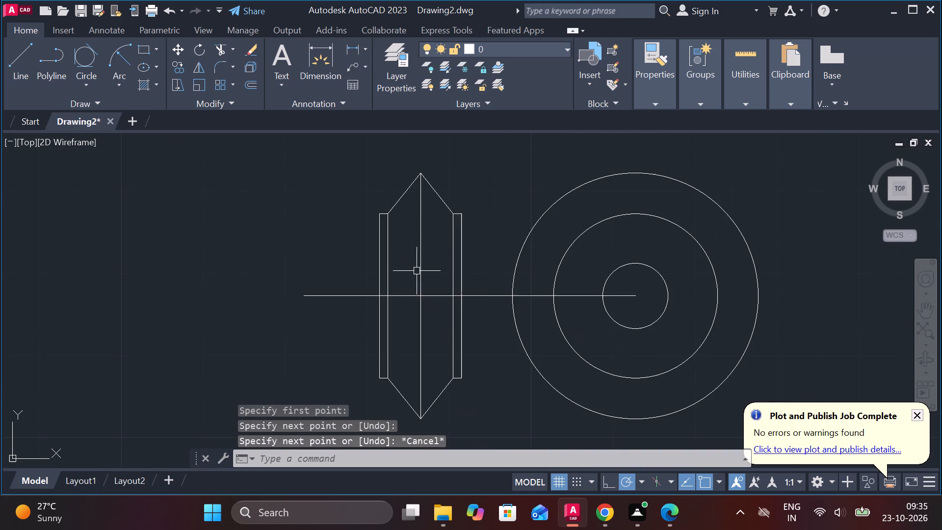
{"action": "left_click", "coordinate": [346, 56]}
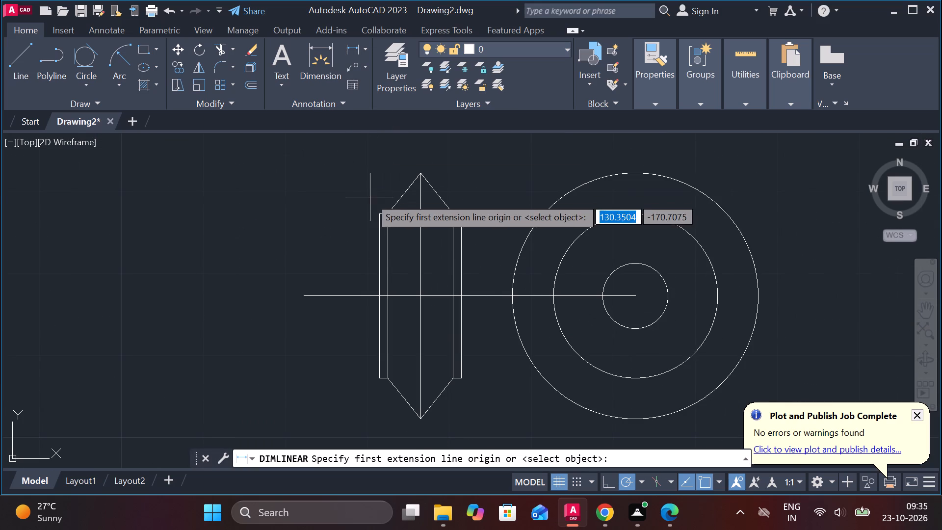
{"action": "left_click", "coordinate": [373, 207]}
{"action": "left_click", "coordinate": [377, 374]}
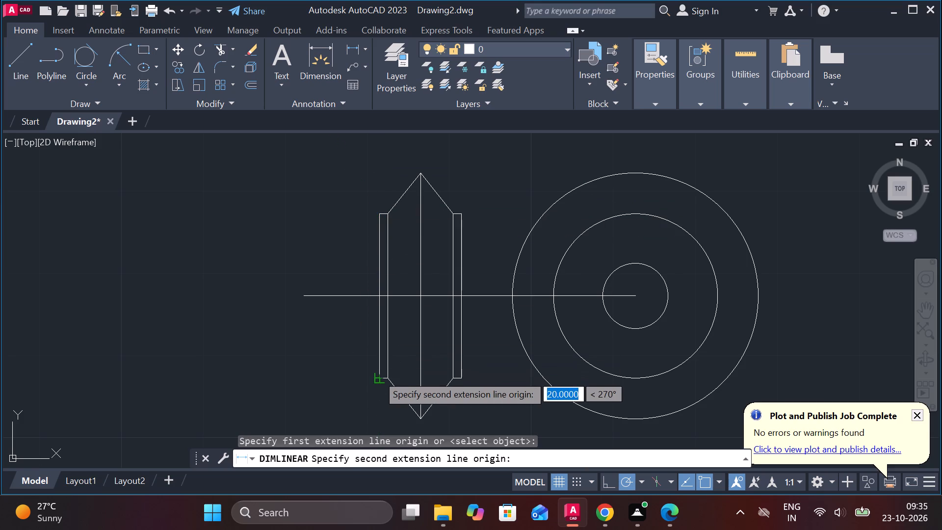
{"action": "left_click", "coordinate": [324, 343]}
Add a horizontal linear dimension between the two inner vertical edges where the slanted edges end, placed below the side view.
{"action": "middle_click_drag", "start_coordinate": [405, 316], "coordinate": [360, 239]}
{"action": "key", "text": "space"}
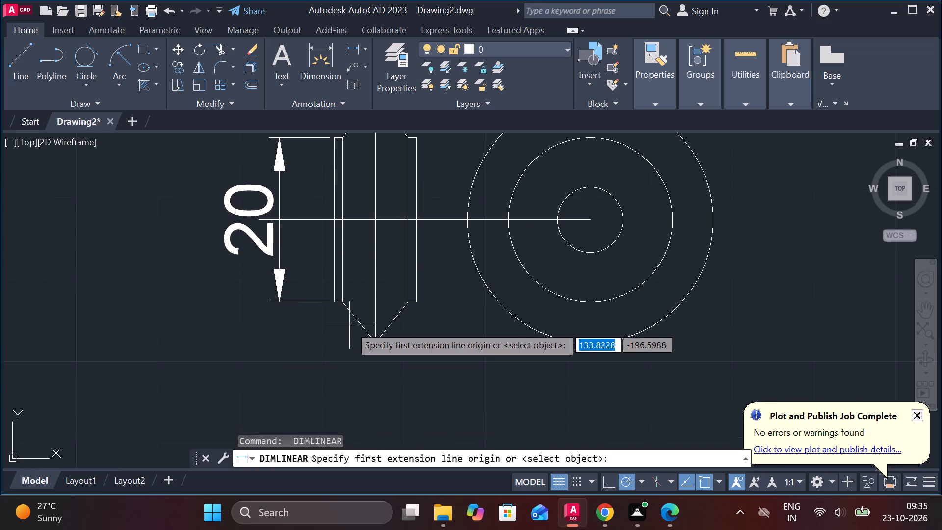
{"action": "left_click", "coordinate": [341, 307]}
{"action": "left_click", "coordinate": [402, 311]}
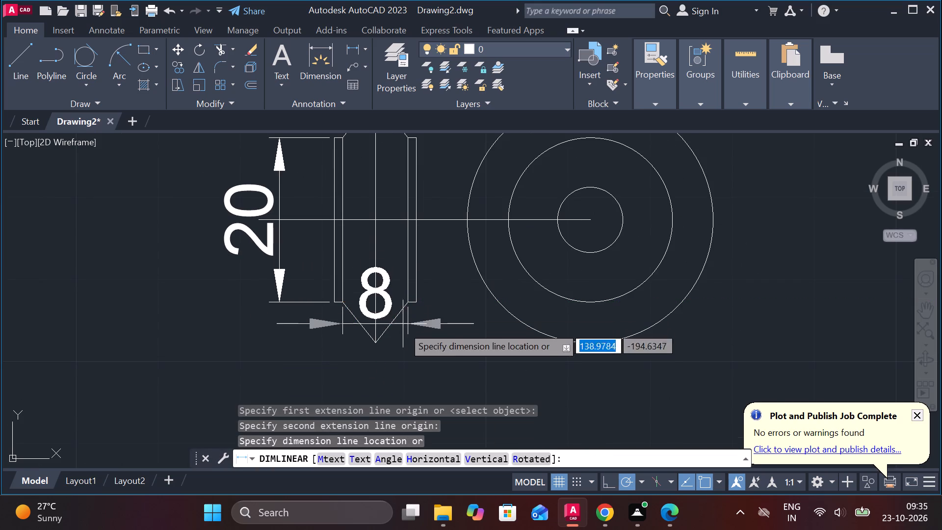
{"action": "middle_click_drag", "start_coordinate": [399, 353], "coordinate": [391, 285]}
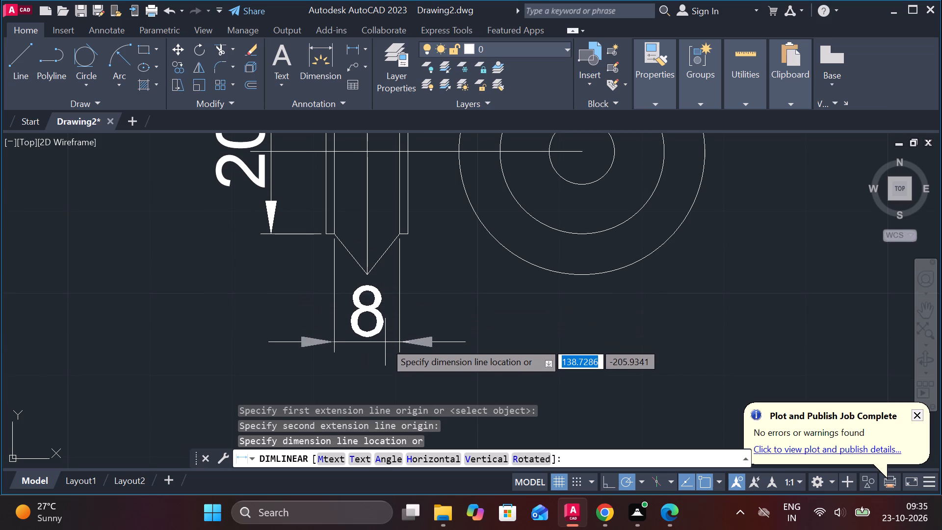
{"action": "left_click", "coordinate": [385, 342]}
Add a horizontal linear dimension for the side view's overall width between the offset lines, placed below the previous dimension.
{"action": "key", "text": "space"}
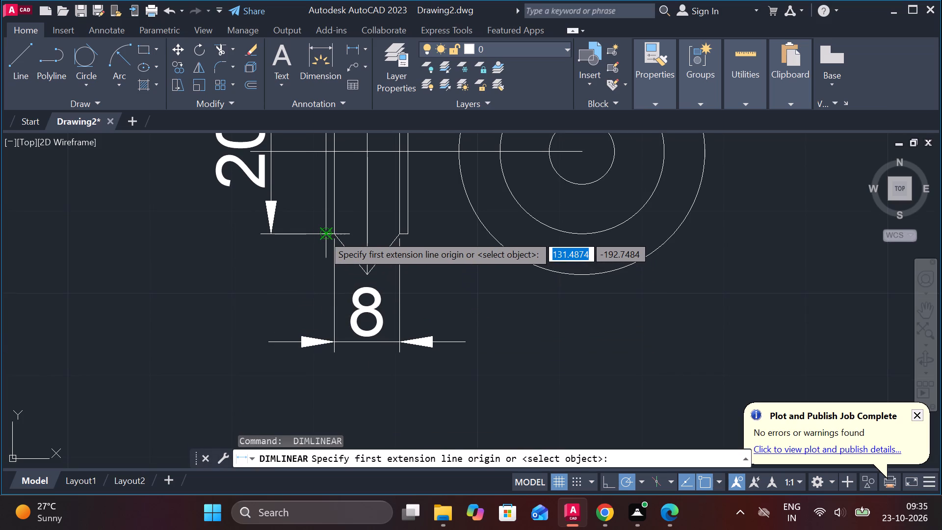
{"action": "left_click", "coordinate": [323, 235]}
{"action": "left_click", "coordinate": [410, 236]}
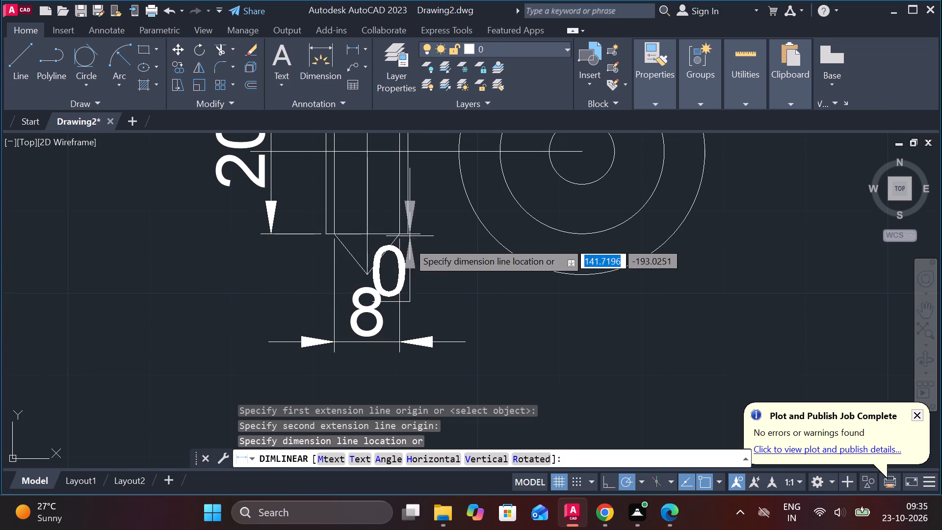
{"action": "middle_click_drag", "start_coordinate": [410, 297], "coordinate": [403, 148]}
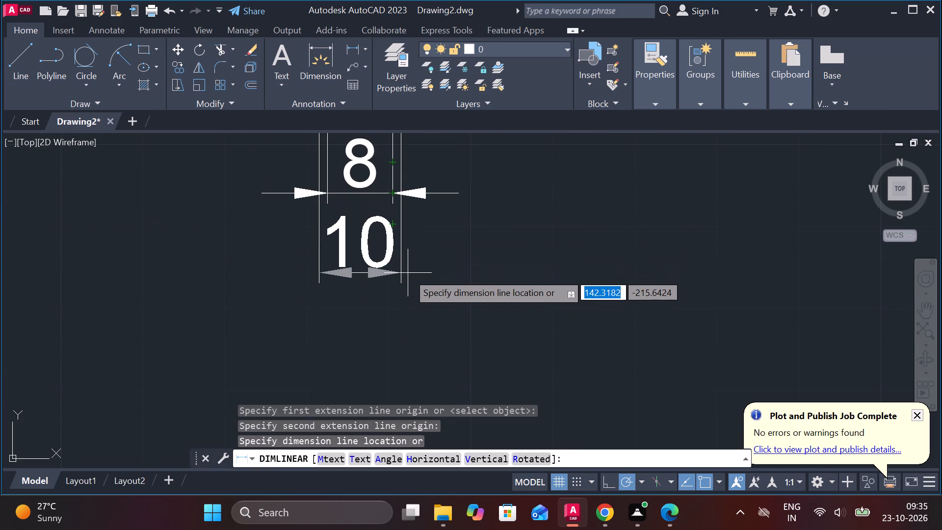
{"action": "left_click", "coordinate": [407, 271]}
Lengthen the horizontal centre line from the circles' centre to just beyond the right side of the outer circle.
{"action": "scroll", "coordinate": [436, 291], "scroll_direction": "down", "scroll_amount": 1}
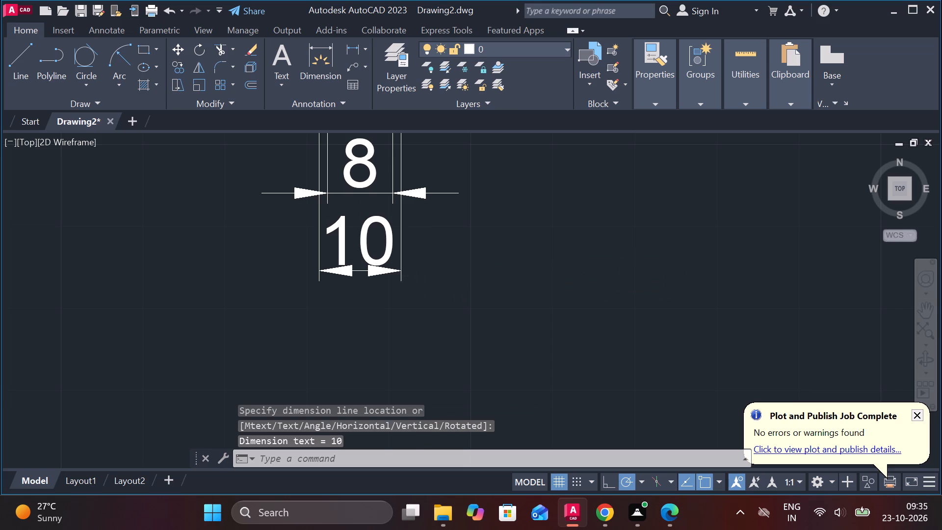
{"action": "scroll", "coordinate": [436, 291], "scroll_direction": "down", "scroll_amount": 1}
{"action": "middle_click_drag", "start_coordinate": [458, 269], "coordinate": [439, 329]}
{"action": "middle_click_drag", "start_coordinate": [535, 278], "coordinate": [443, 322]}
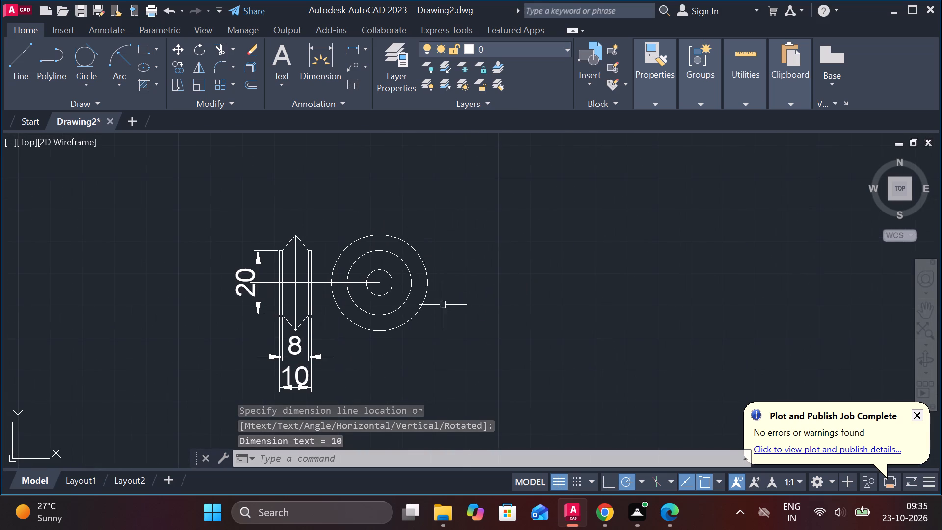
{"action": "scroll", "coordinate": [297, 222], "scroll_direction": "up", "scroll_amount": 1}
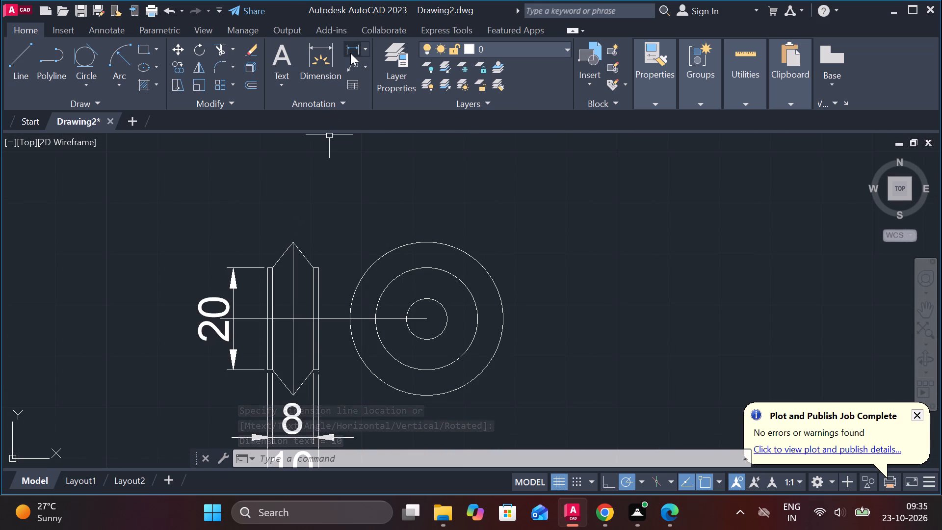
{"action": "left_click", "coordinate": [364, 49]}
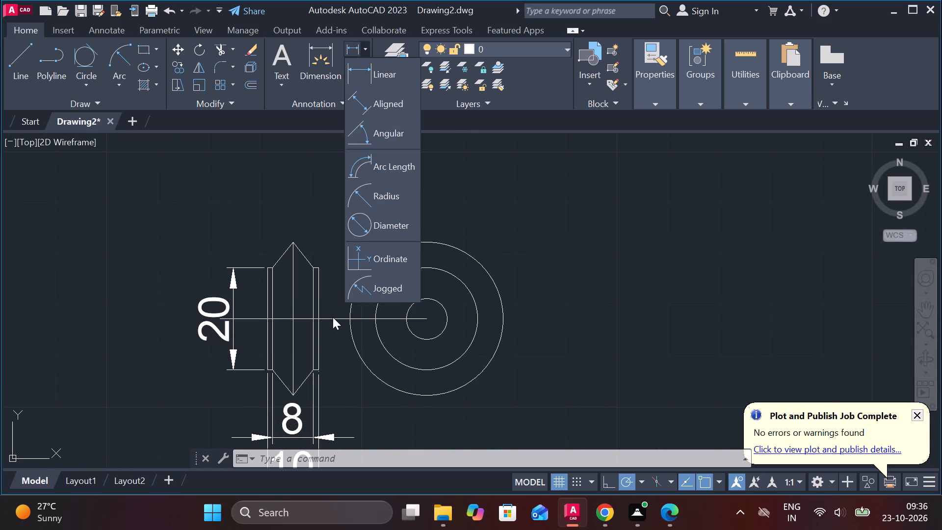
{"action": "key", "text": "Escape"}
{"action": "left_click", "coordinate": [360, 318]}
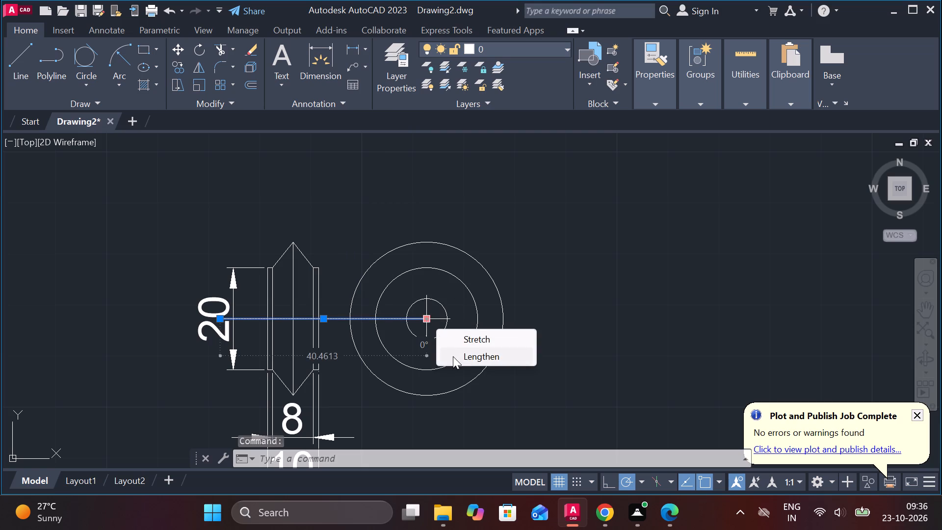
{"action": "left_click", "coordinate": [453, 356]}
{"action": "left_click", "coordinate": [531, 321]}
{"action": "key", "text": "Escape"}
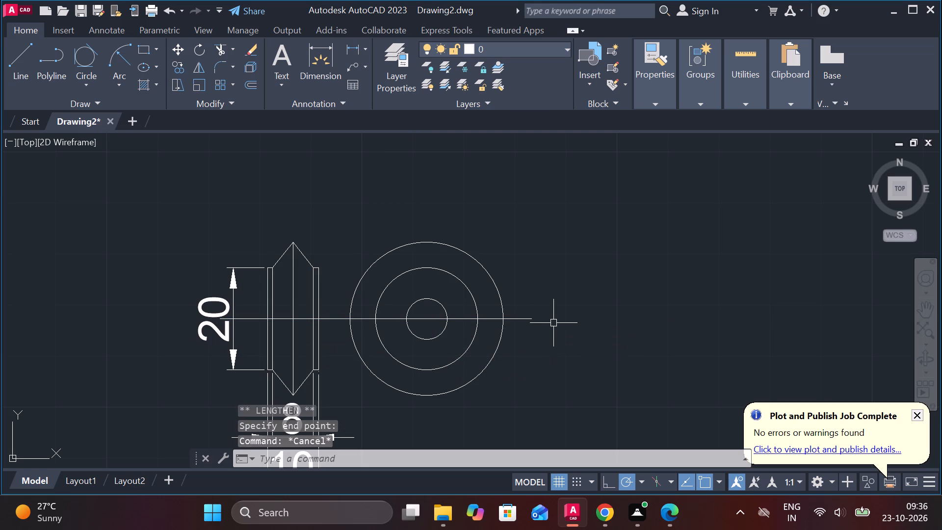
Draw a vertical centre line through the circles' centre, from above the outer circle to below it.
{"action": "key", "text": "l"}
{"action": "key", "text": "Return"}
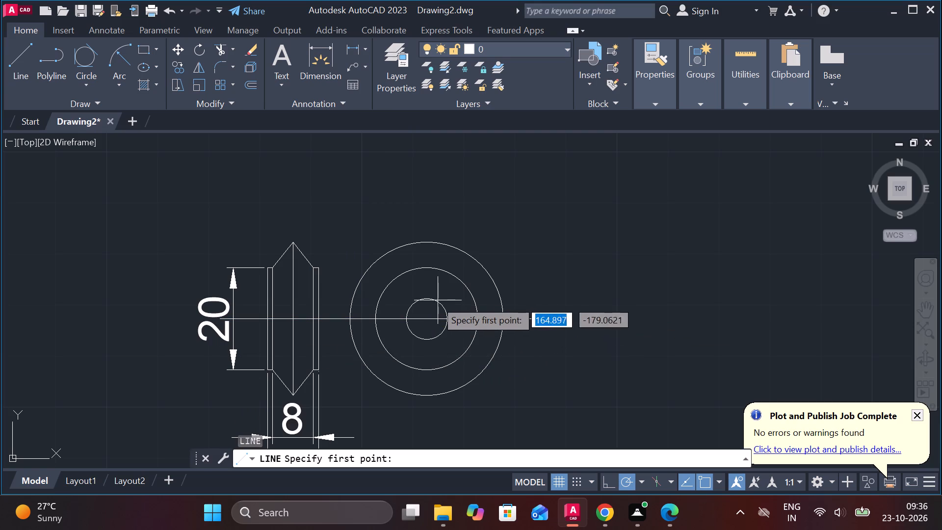
{"action": "left_click", "coordinate": [428, 224]}
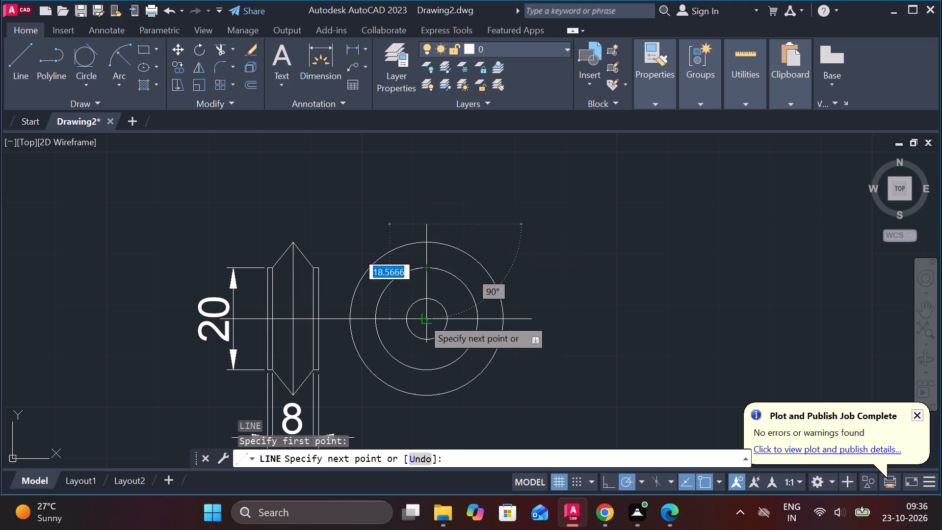
{"action": "middle_click_drag", "start_coordinate": [422, 321], "coordinate": [403, 257]}
{"action": "left_click", "coordinate": [408, 357]}
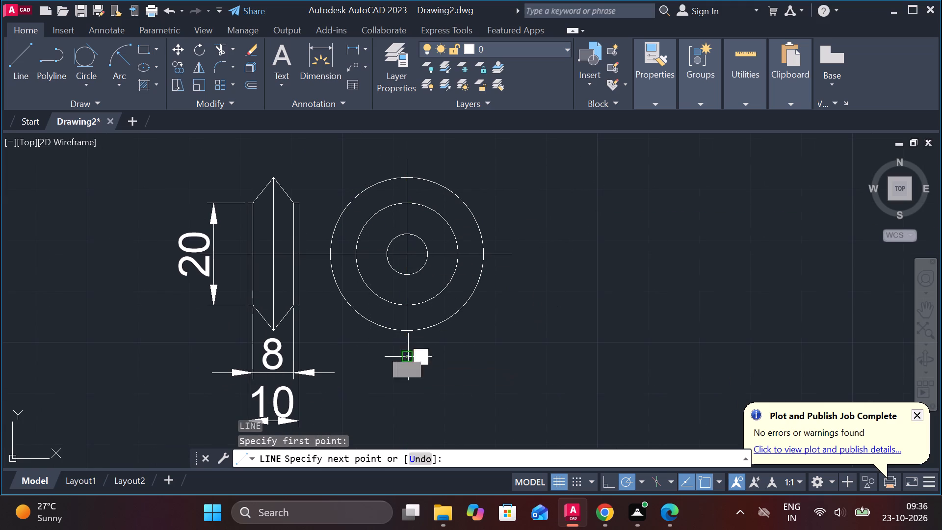
{"action": "key", "text": "Escape"}
Change the linetype of the horizontal and vertical centre lines to CENTER.
{"action": "left_click", "coordinate": [504, 251]}
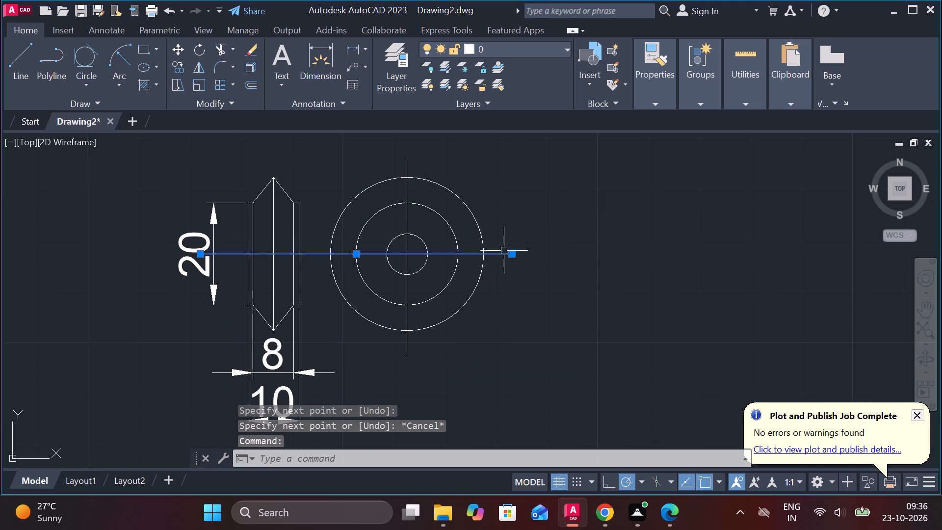
{"action": "left_click", "coordinate": [405, 159]}
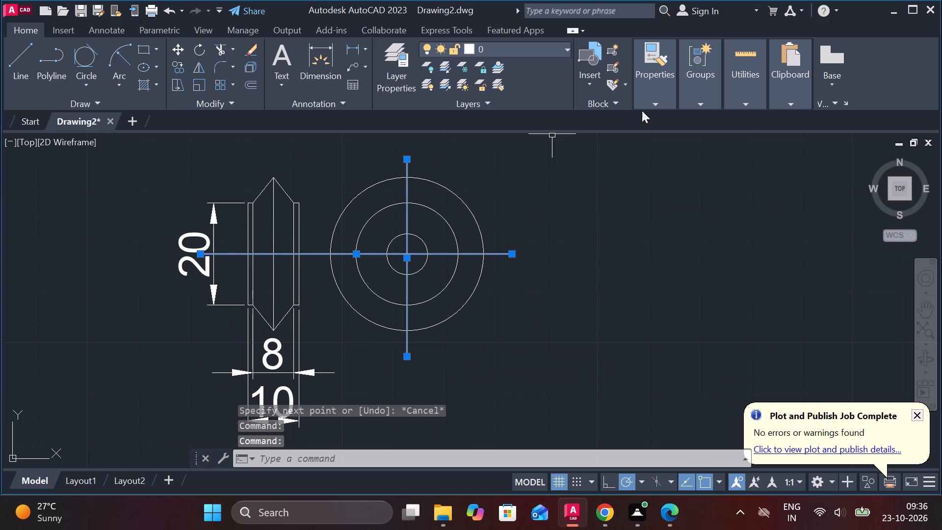
{"action": "left_click", "coordinate": [648, 103]}
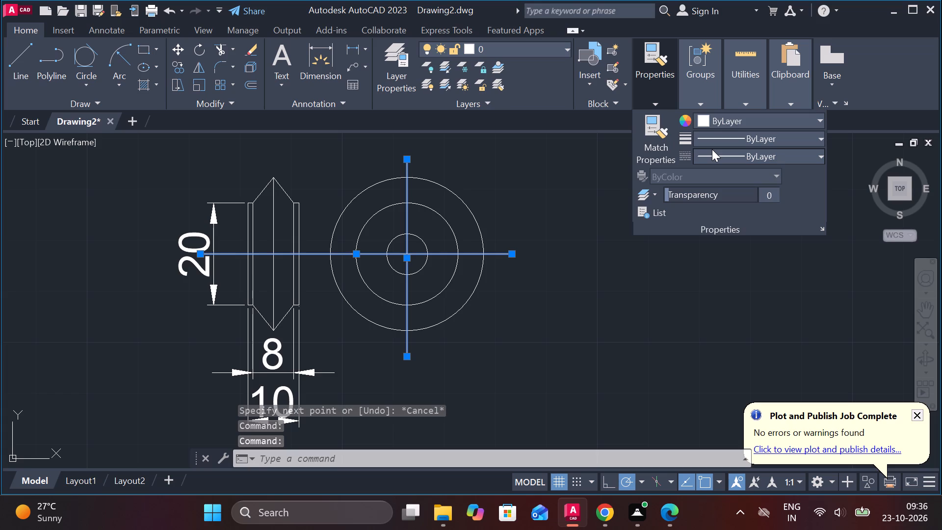
{"action": "left_click", "coordinate": [712, 149]}
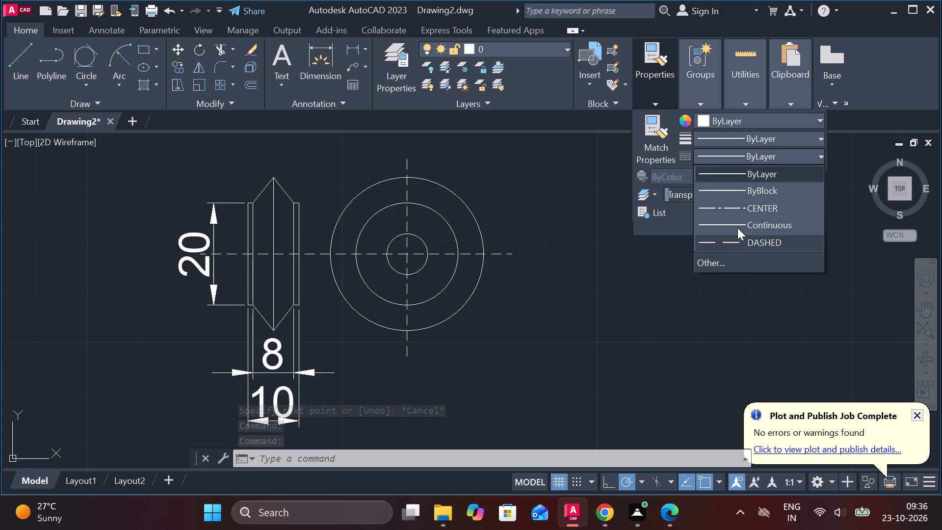
{"action": "left_click", "coordinate": [745, 210]}
{"action": "key", "text": "Escape"}
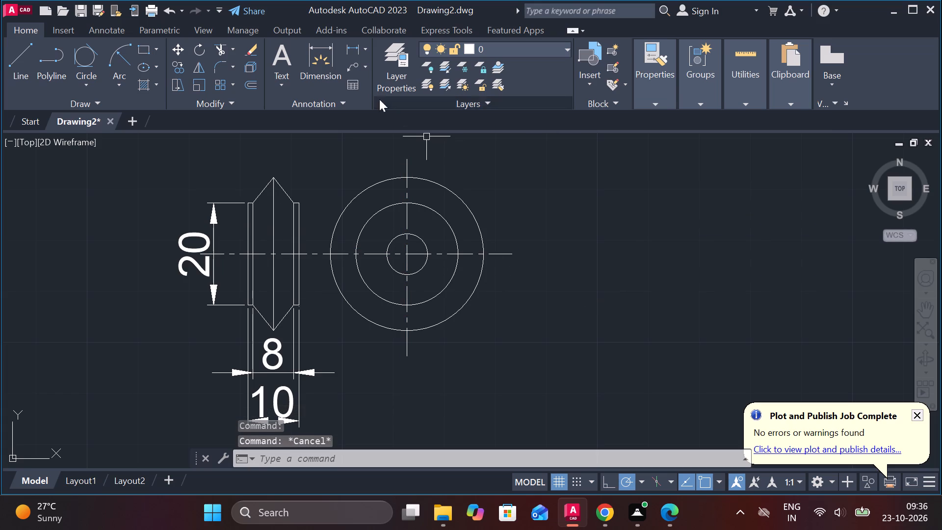
Add diameter dimensions to the inner, middle and outer circles of the circular part, placing each label outside the outer circle.
{"action": "left_click", "coordinate": [369, 48]}
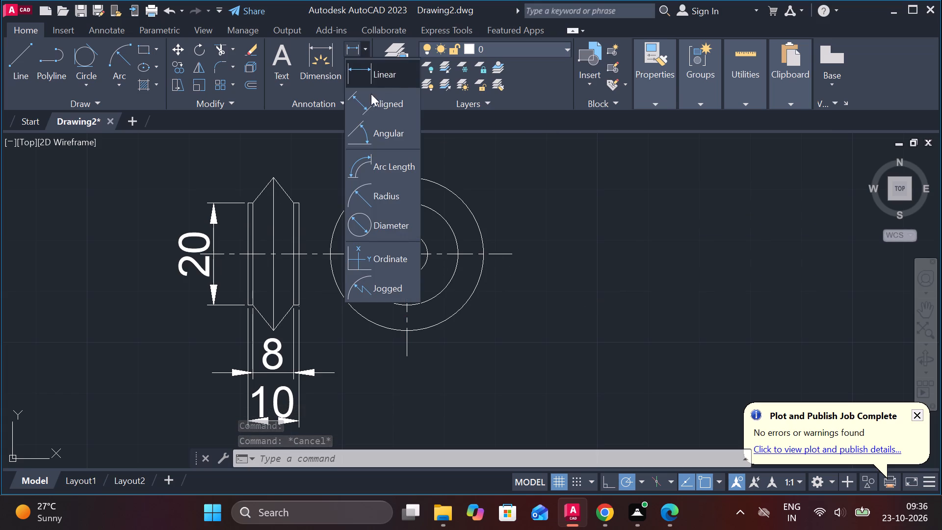
{"action": "left_click", "coordinate": [384, 227]}
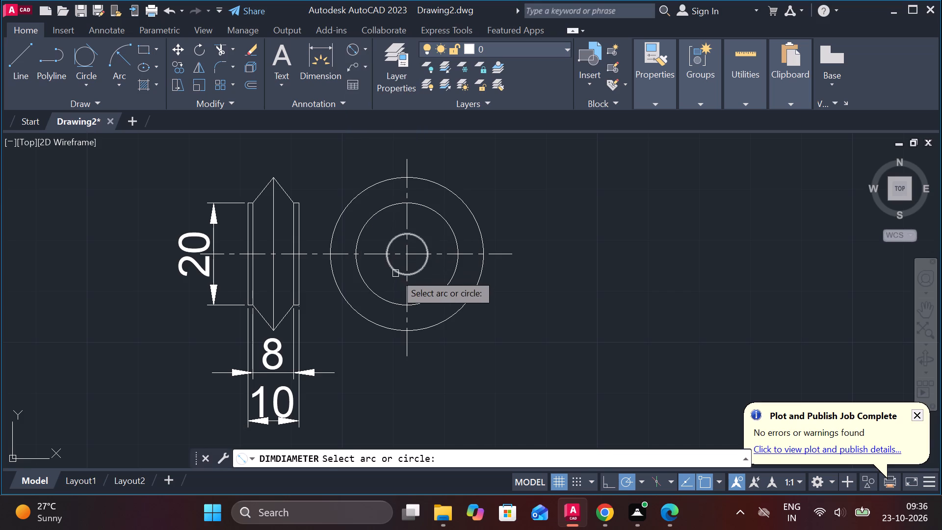
{"action": "left_click", "coordinate": [395, 273]}
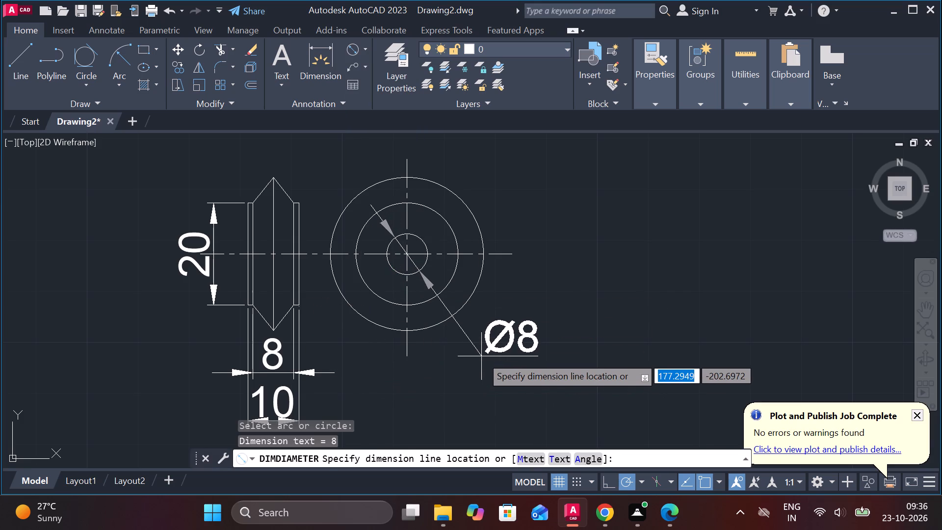
{"action": "left_click", "coordinate": [479, 354]}
{"action": "key", "text": "v"}
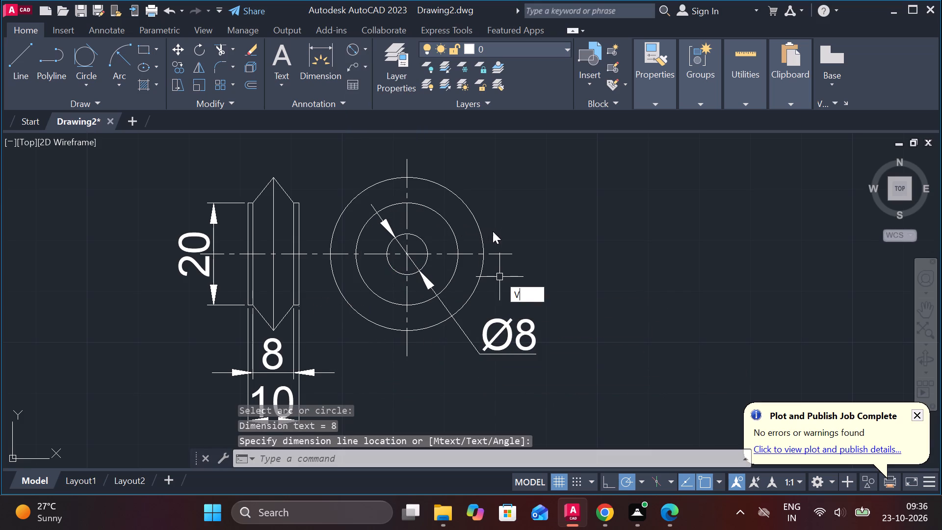
{"action": "key", "text": "BackSpace"}
{"action": "key", "text": "space"}
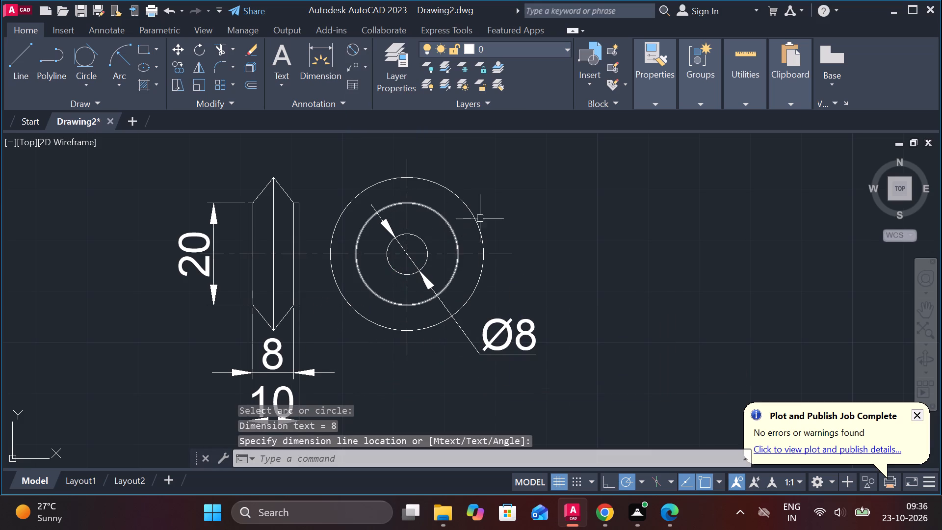
{"action": "key", "text": "Escape"}
{"action": "key", "text": "space"}
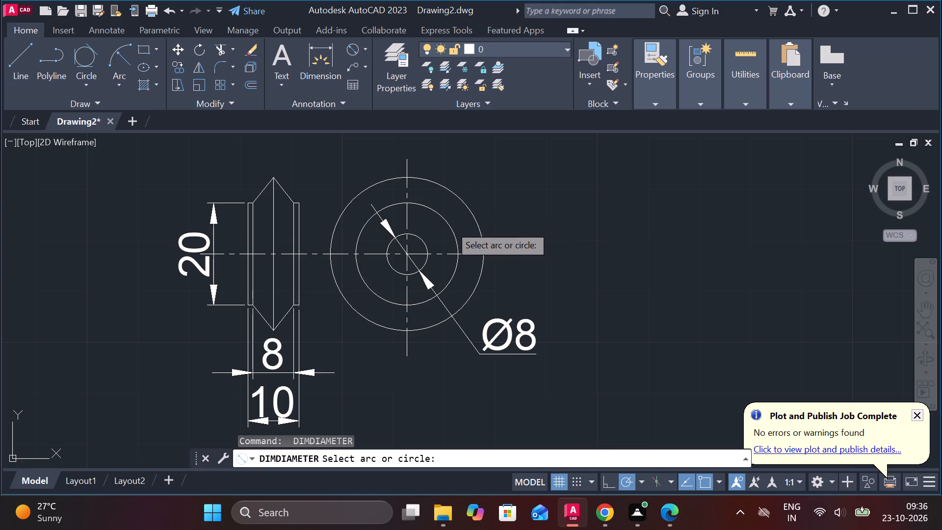
{"action": "left_click", "coordinate": [450, 225]}
{"action": "left_click", "coordinate": [506, 204]}
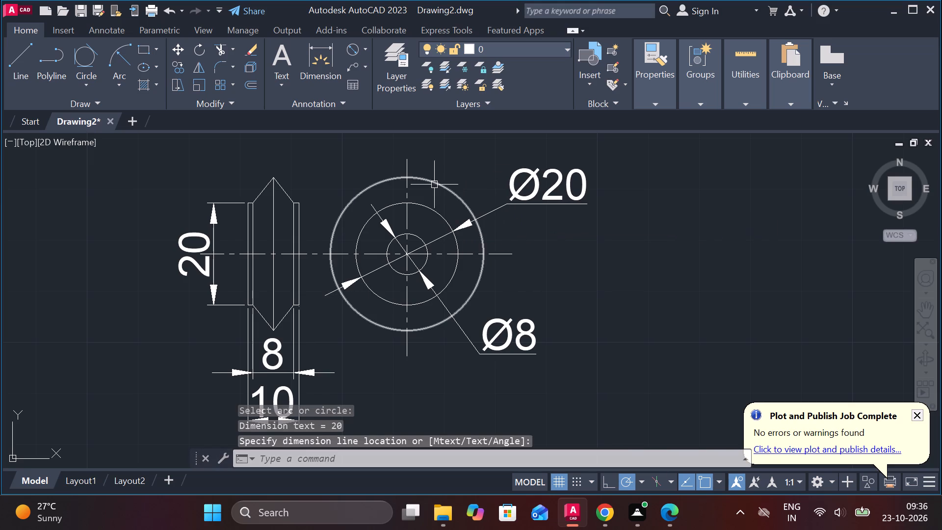
{"action": "key", "text": "space"}
{"action": "left_click", "coordinate": [433, 181]}
{"action": "middle_click_drag", "start_coordinate": [437, 164], "coordinate": [435, 215]}
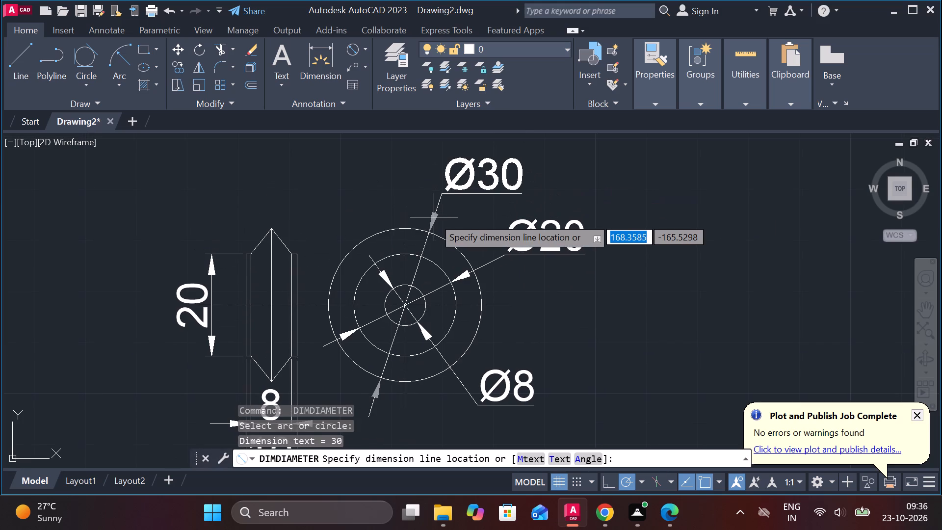
{"action": "left_click", "coordinate": [434, 217]}
{"action": "scroll", "coordinate": [495, 229], "scroll_direction": "down", "scroll_amount": 1}
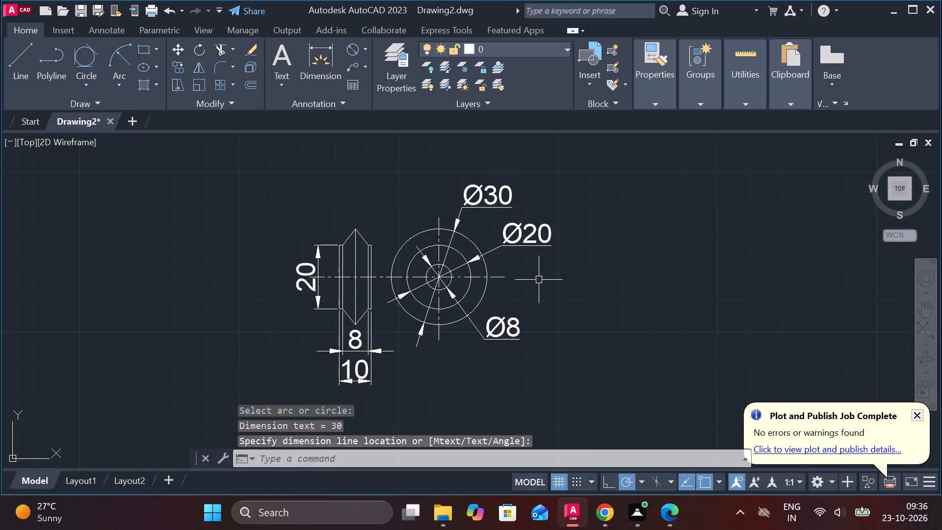
Add a multileader pointing to the outer circle's upper-left edge, labelled 2 with text height 10.
{"action": "left_click", "coordinate": [363, 50]}
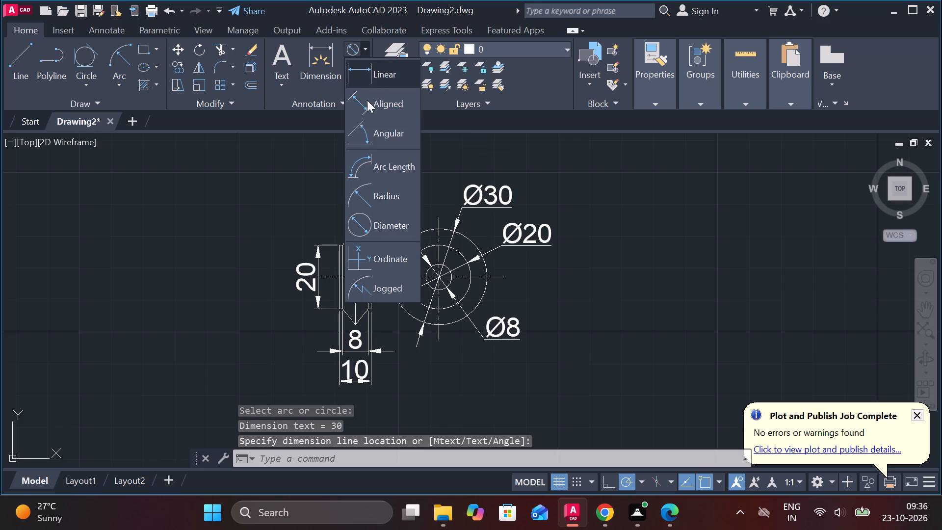
{"action": "left_click", "coordinate": [545, 152]}
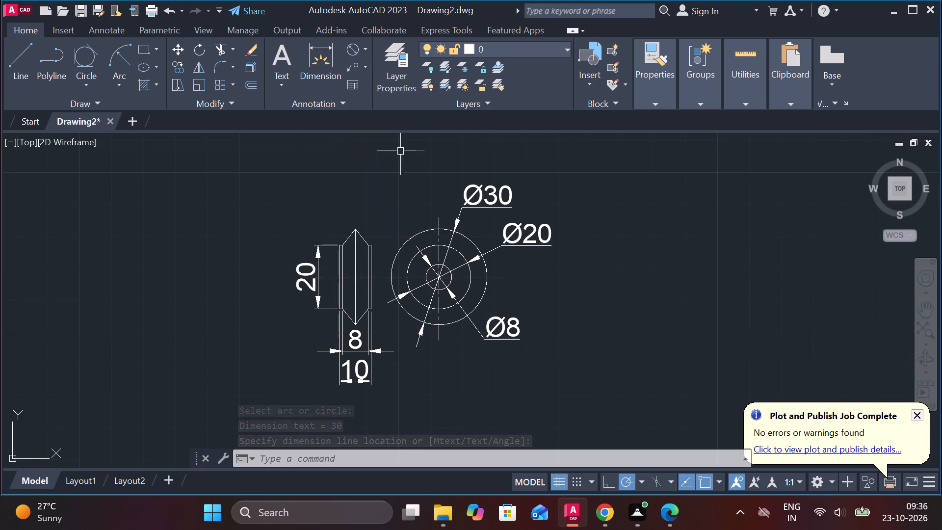
{"action": "left_click", "coordinate": [350, 70]}
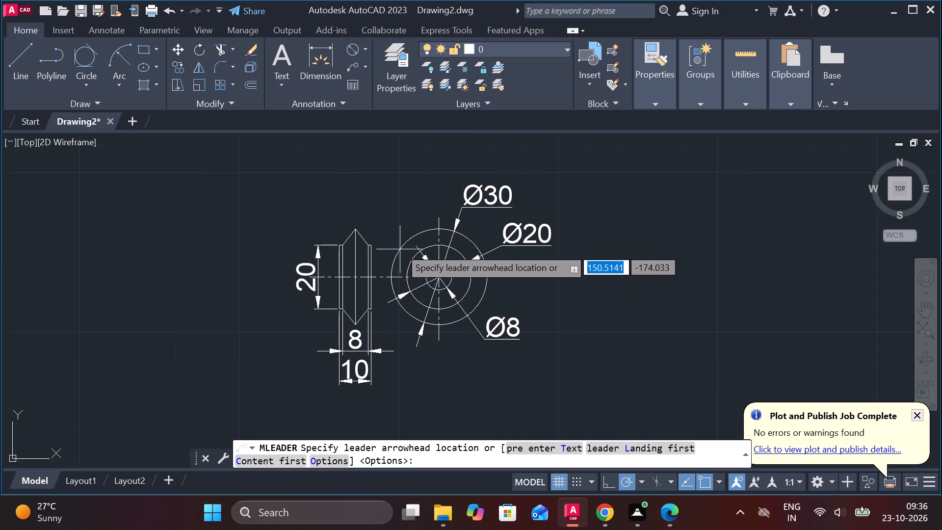
{"action": "left_click", "coordinate": [407, 232]}
{"action": "left_click", "coordinate": [353, 182]}
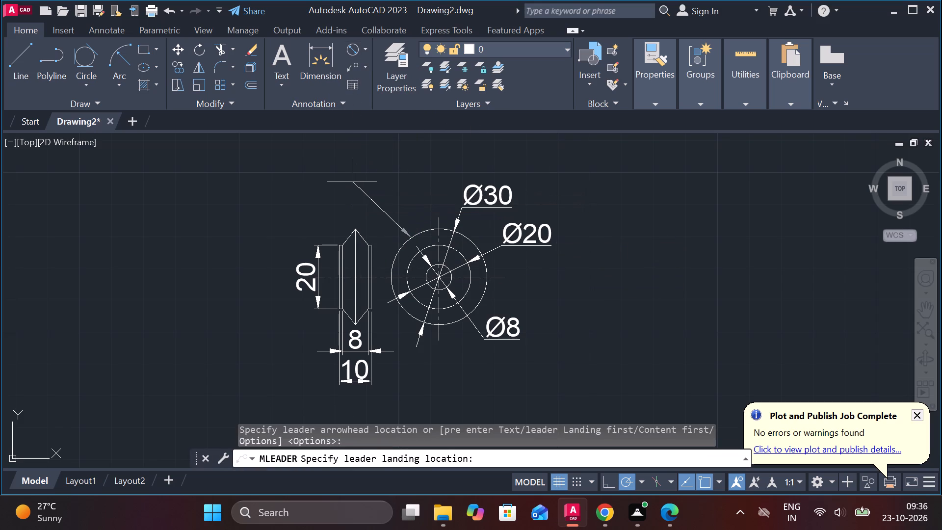
{"action": "left_click", "coordinate": [103, 65]}
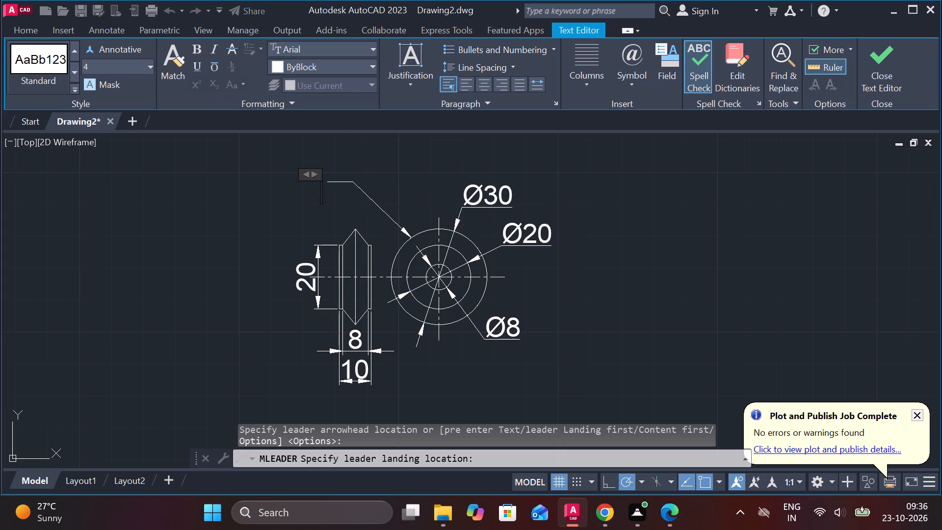
{"action": "type", "text": "10"}
{"action": "key", "text": "Return"}
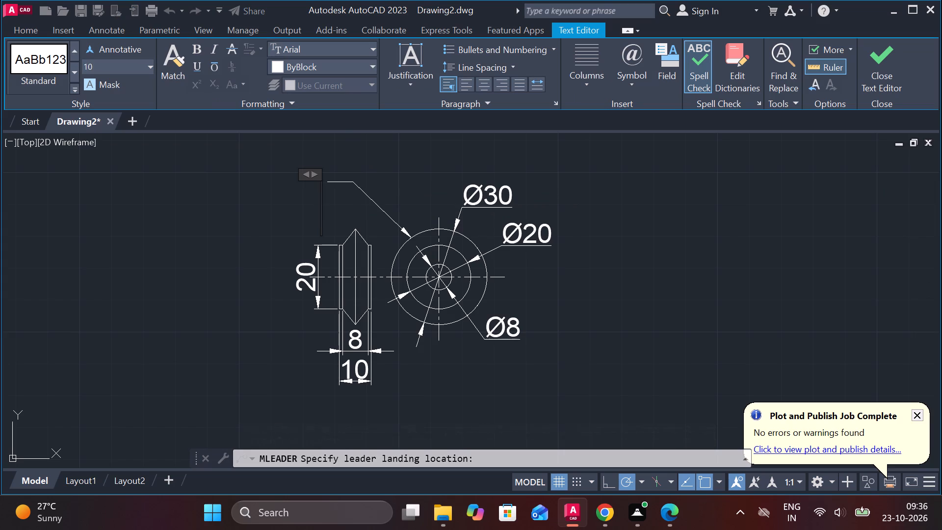
{"action": "key", "text": "2"}
{"action": "key", "text": "Return"}
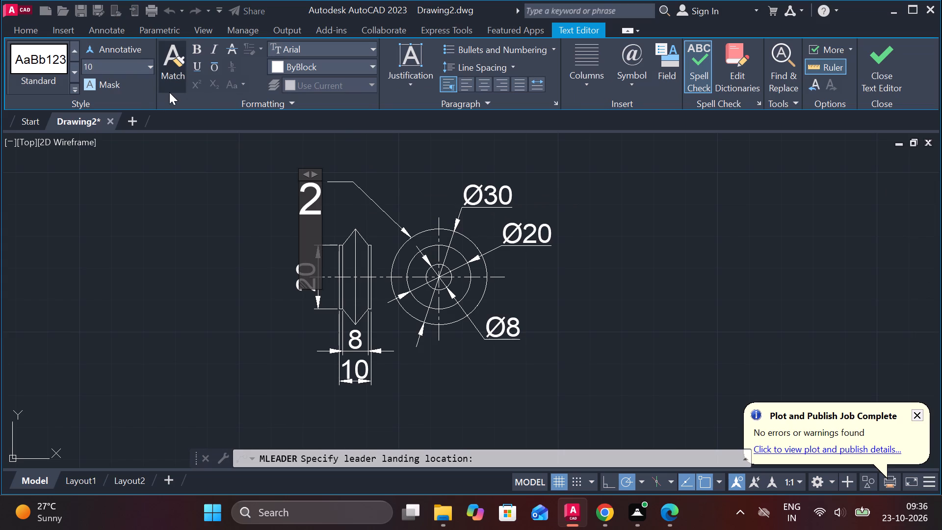
{"action": "key", "text": "BackSpace"}
{"action": "left_click", "coordinate": [894, 67]}
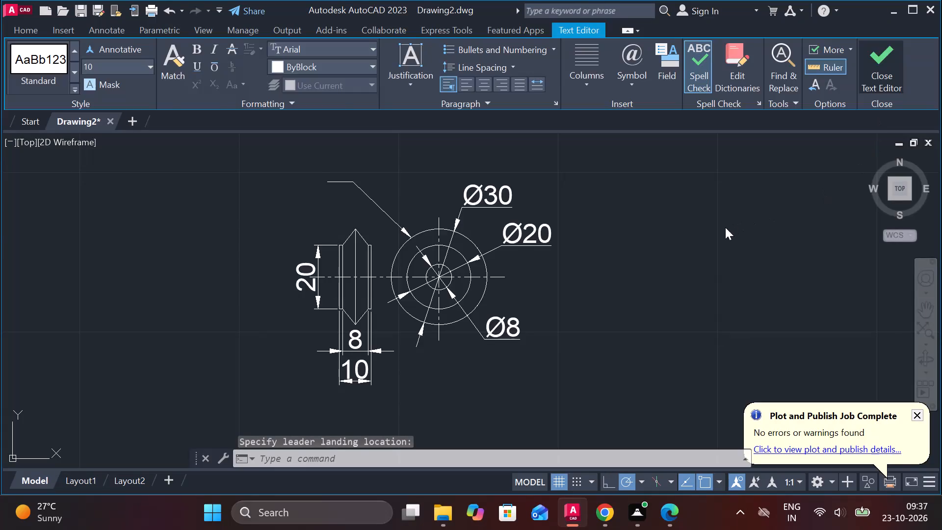
Move part 2's views, dimensions and leader into the space below part 4, between part 1 and the long shaft.
{"action": "scroll", "coordinate": [644, 246], "scroll_direction": "down", "scroll_amount": 2}
{"action": "left_click", "coordinate": [473, 185]}
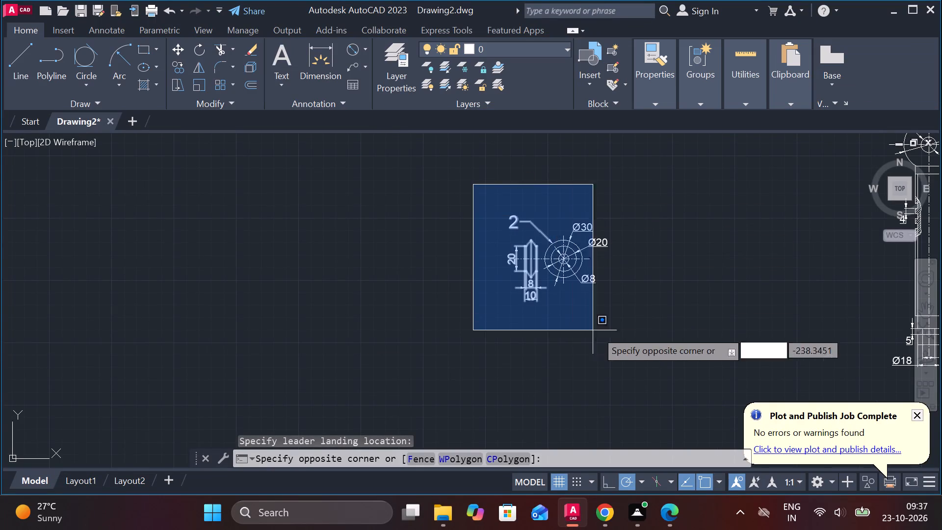
{"action": "left_click", "coordinate": [624, 334]}
{"action": "key", "text": "m"}
{"action": "key", "text": "Return"}
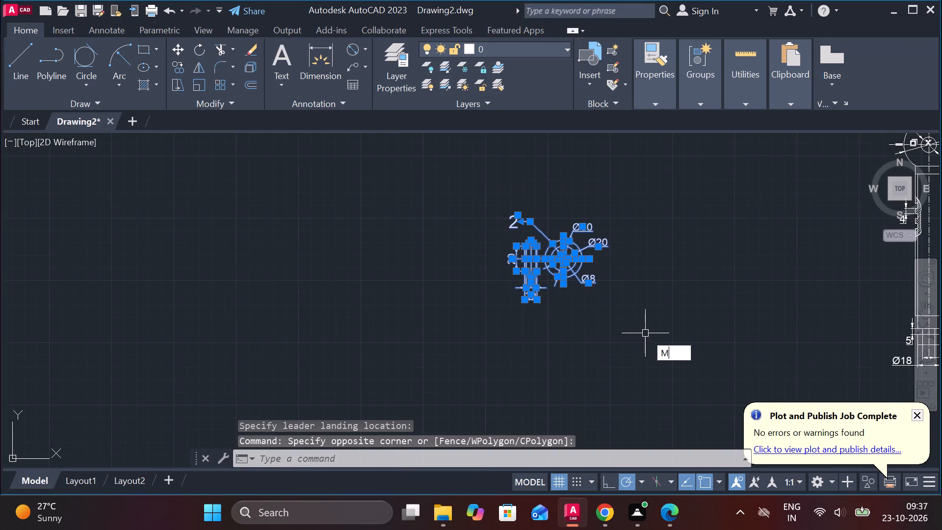
{"action": "left_click", "coordinate": [645, 333]}
{"action": "scroll", "coordinate": [665, 326], "scroll_direction": "down", "scroll_amount": 2}
{"action": "middle_click_drag", "start_coordinate": [660, 322], "coordinate": [324, 329]}
{"action": "scroll", "coordinate": [375, 286], "scroll_direction": "up", "scroll_amount": 2}
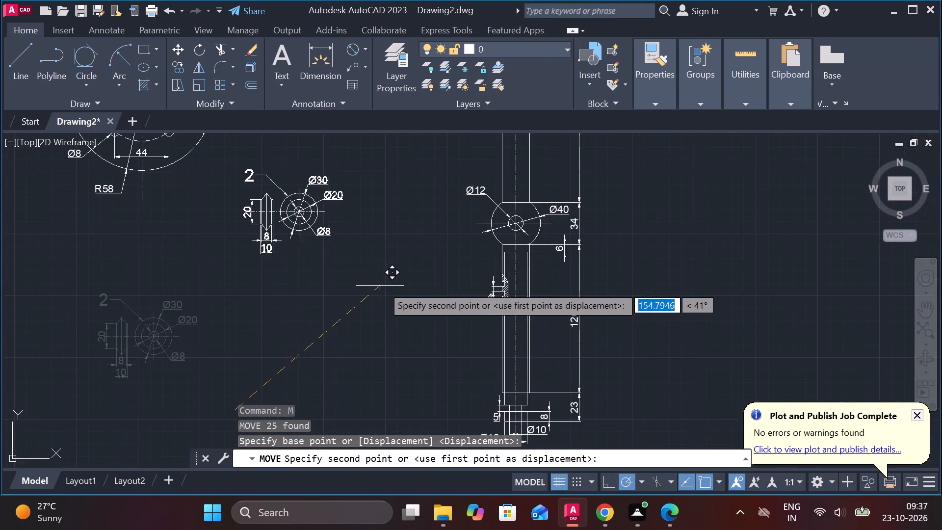
{"action": "middle_click_drag", "start_coordinate": [385, 286], "coordinate": [444, 294]}
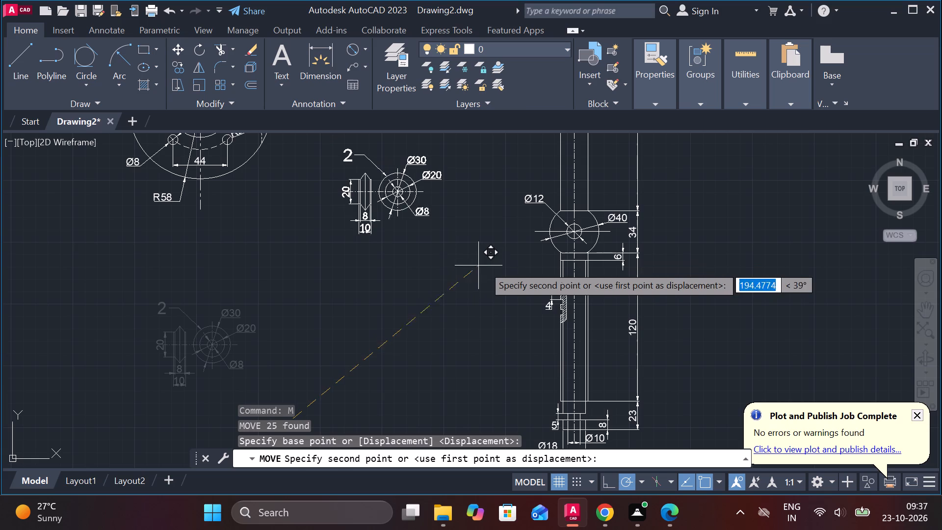
{"action": "scroll", "coordinate": [488, 272], "scroll_direction": "down", "scroll_amount": 1}
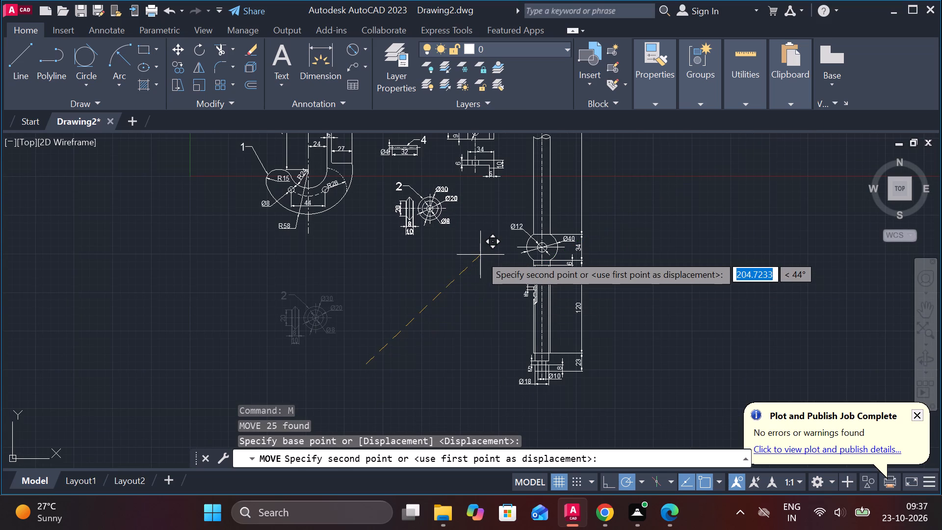
{"action": "left_click", "coordinate": [480, 255]}
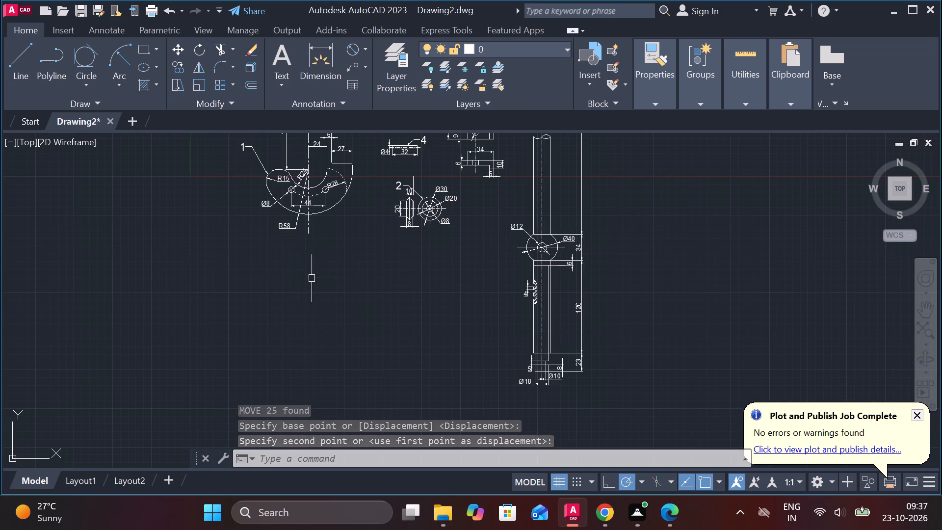
Draw a rectangle 8 wide and 14 high from lines in the empty area below part 1.
{"action": "scroll", "coordinate": [331, 278], "scroll_direction": "up", "scroll_amount": 1}
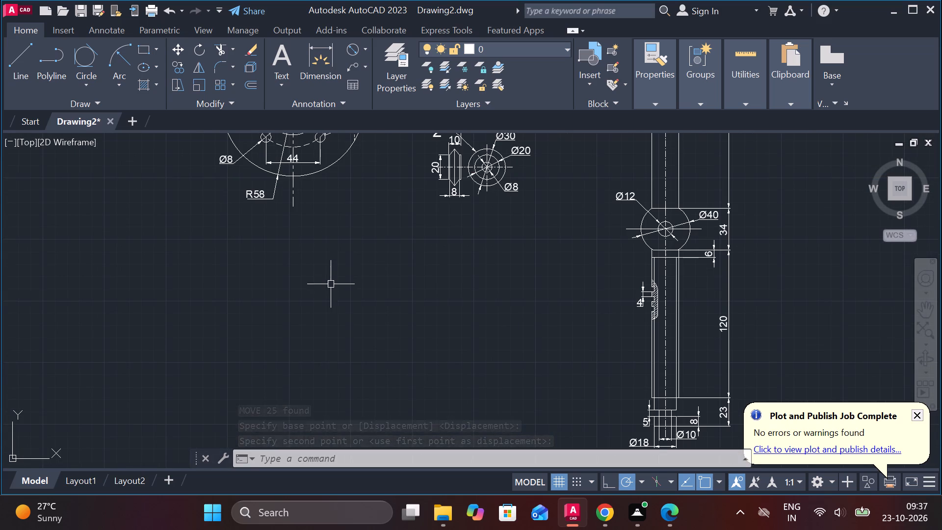
{"action": "middle_click_drag", "start_coordinate": [320, 306], "coordinate": [350, 268]}
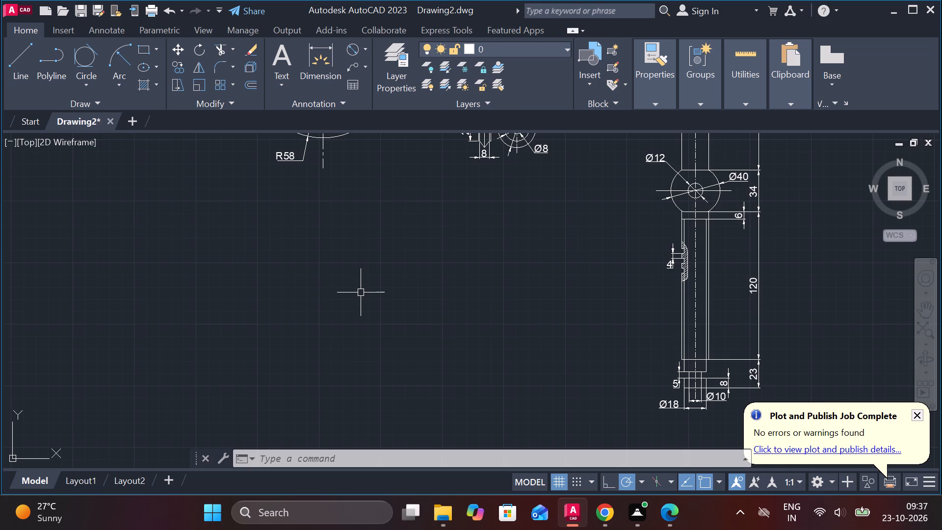
{"action": "key", "text": "l"}
{"action": "key", "text": "Return"}
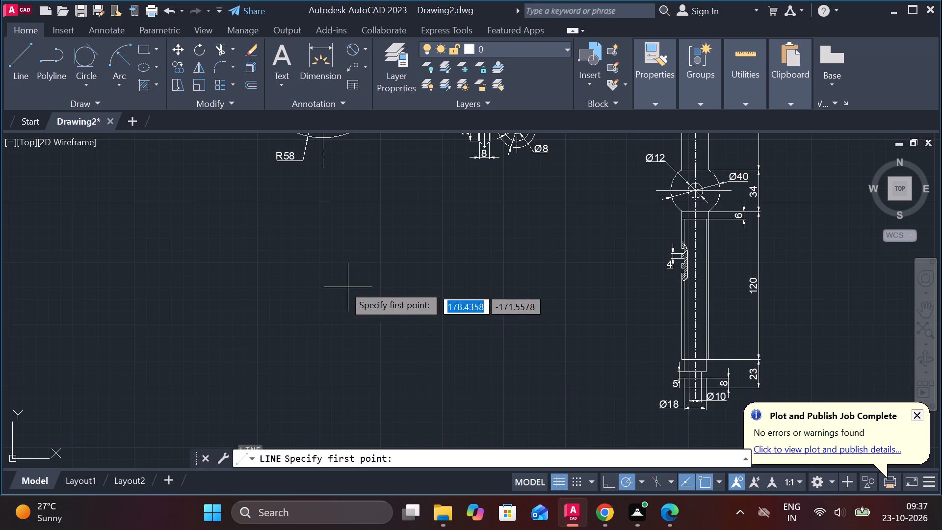
{"action": "left_click", "coordinate": [336, 266]}
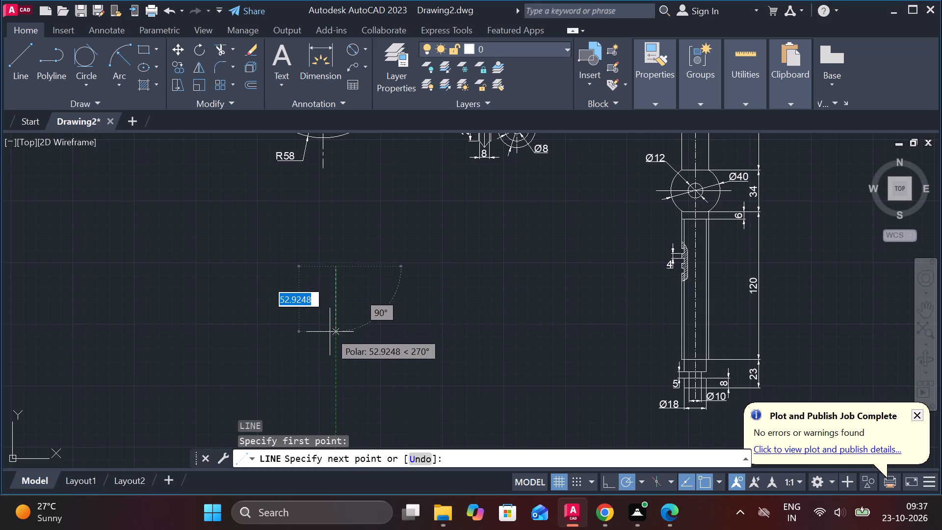
{"action": "key", "text": "1"}
{"action": "key", "text": "4"}
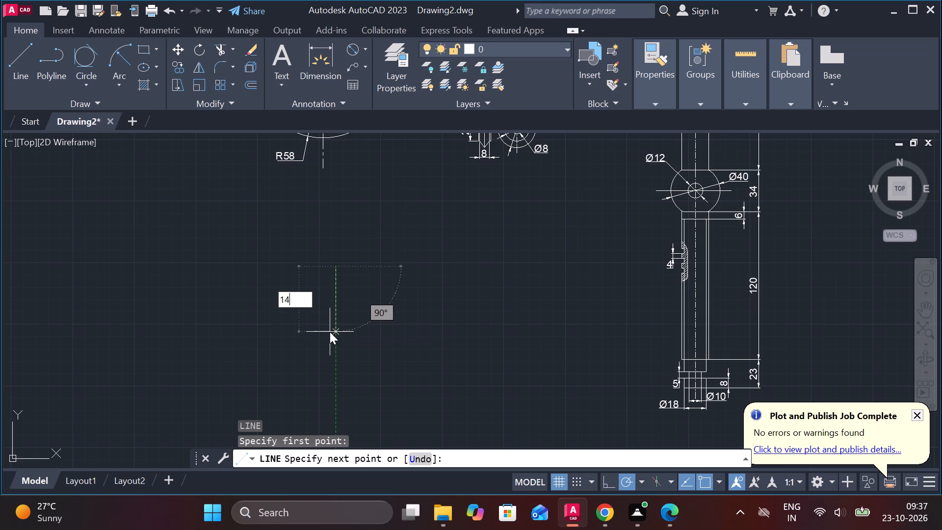
{"action": "key", "text": "Return"}
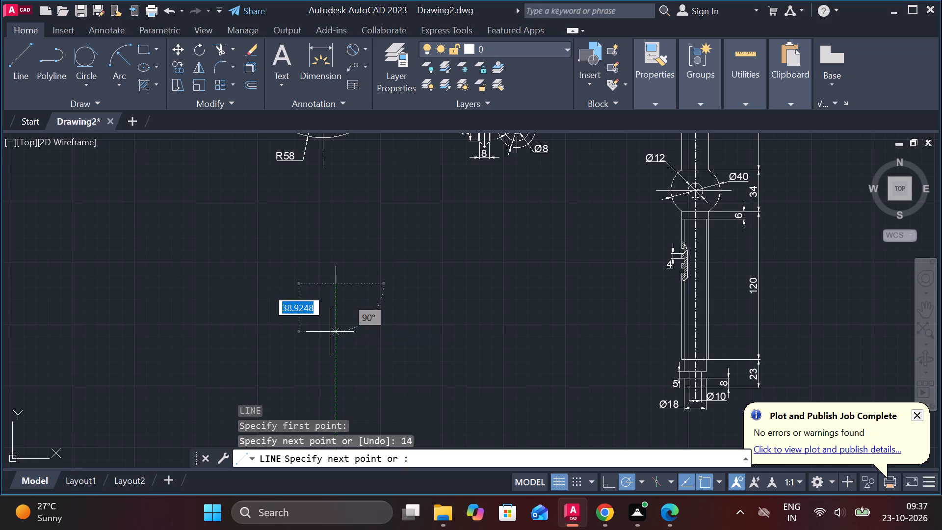
{"action": "scroll", "coordinate": [326, 310], "scroll_direction": "up", "scroll_amount": 2}
{"action": "middle_click_drag", "start_coordinate": [331, 306], "coordinate": [346, 393]}
{"action": "scroll", "coordinate": [340, 364], "scroll_direction": "up", "scroll_amount": 2}
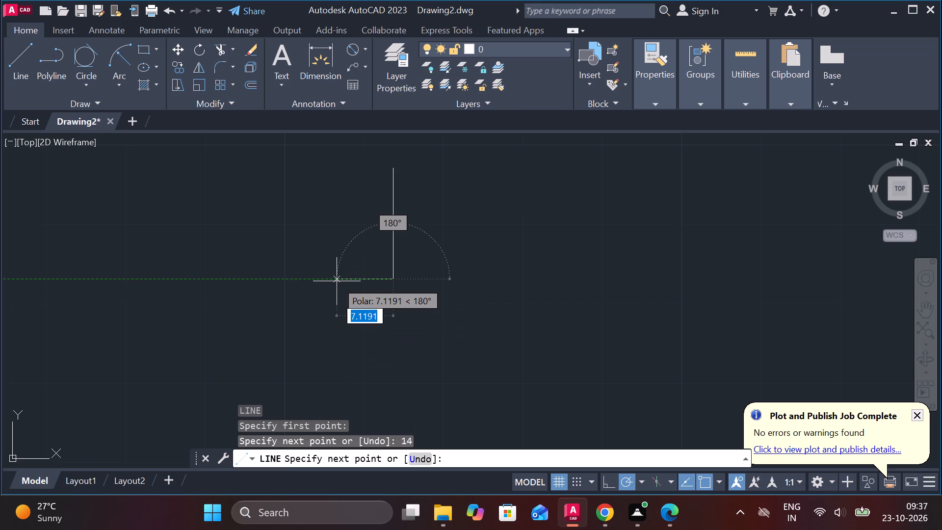
{"action": "key", "text": "8"}
{"action": "key", "text": "Return"}
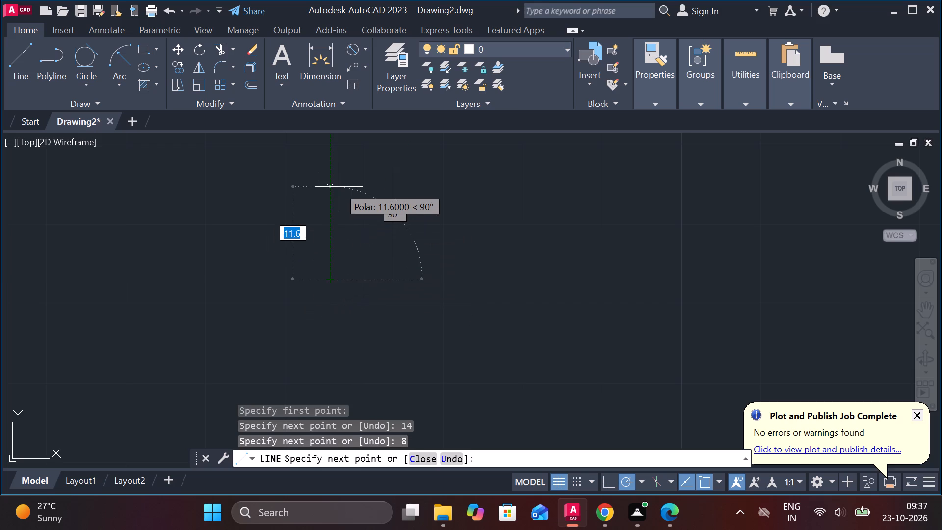
{"action": "type", "text": "14"}
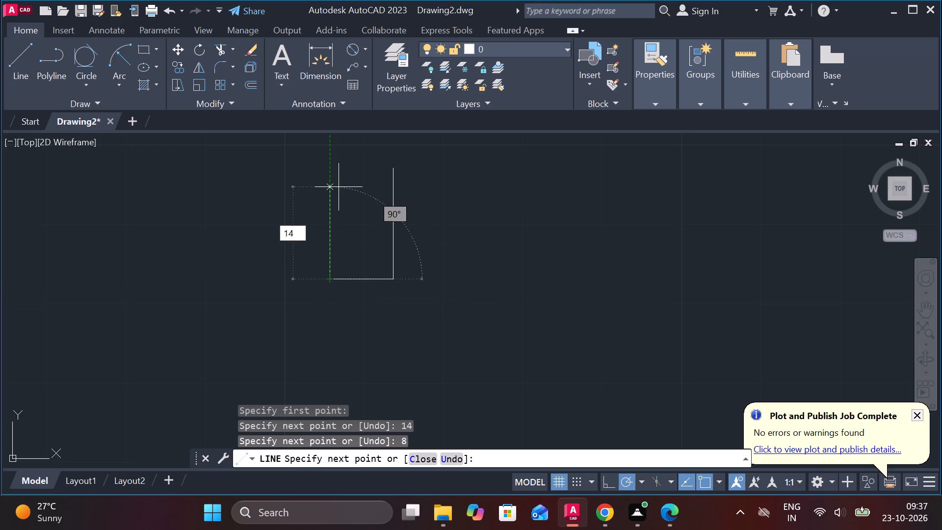
{"action": "key", "text": "Return"}
{"action": "left_click", "coordinate": [389, 167]}
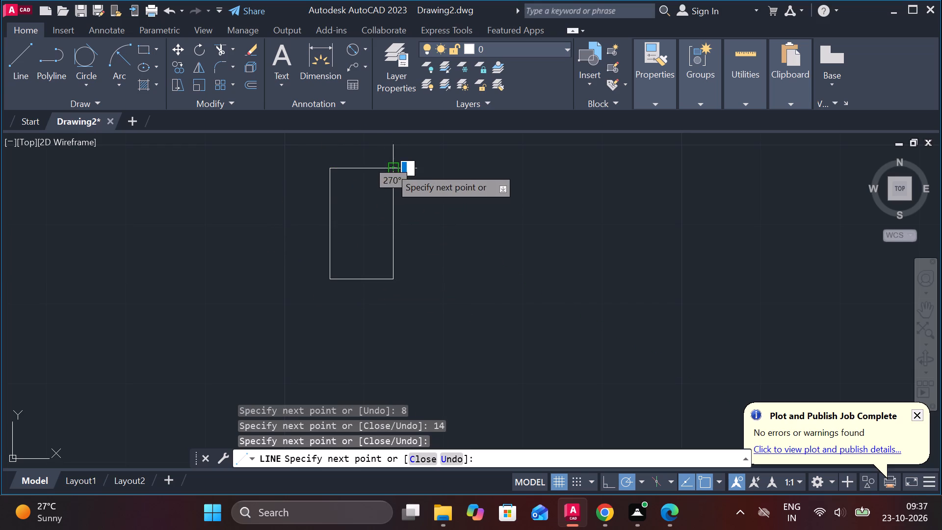
{"action": "key", "text": "Escape"}
Draw a horizontal line across the rectangle between the midpoints of its two long sides.
{"action": "key", "text": "l"}
{"action": "key", "text": "Return"}
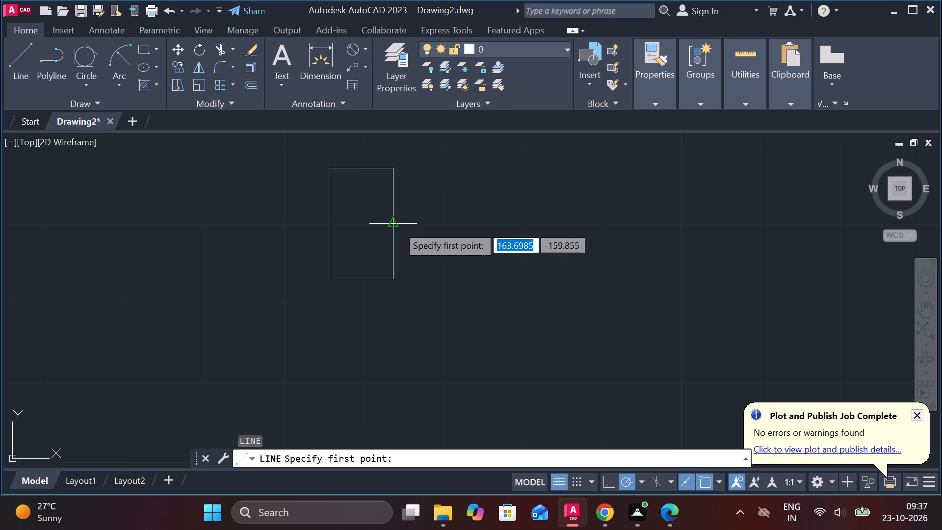
{"action": "left_click", "coordinate": [397, 226]}
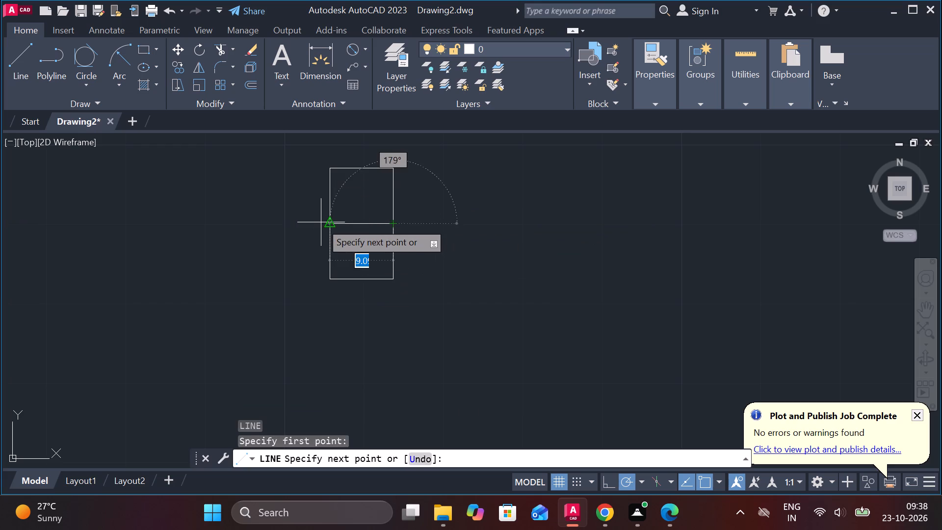
{"action": "left_click", "coordinate": [321, 222]}
{"action": "key", "text": "Escape"}
Offset the rectangle's horizontal midline by 3.5 both above and below.
{"action": "left_click", "coordinate": [370, 222]}
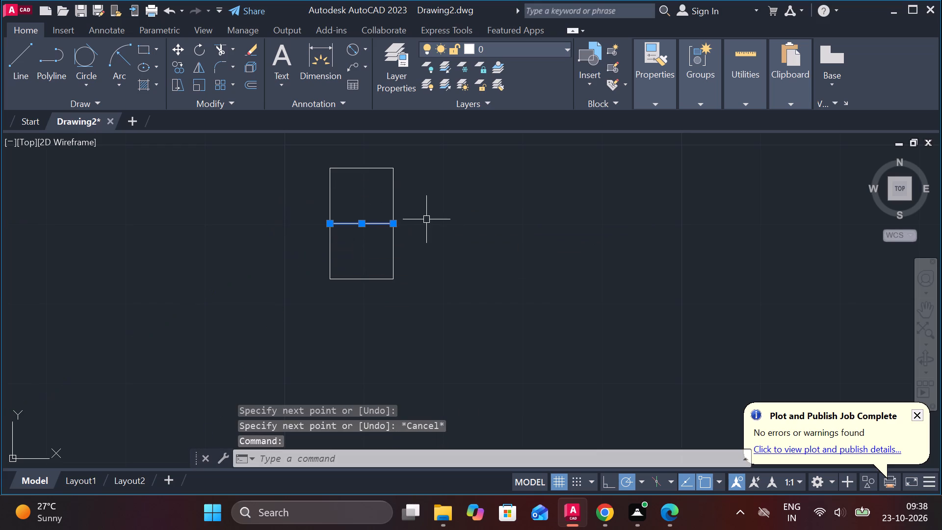
{"action": "key", "text": "o"}
{"action": "key", "text": "Return"}
{"action": "key", "text": "Return"}
{"action": "key", "text": "3"}
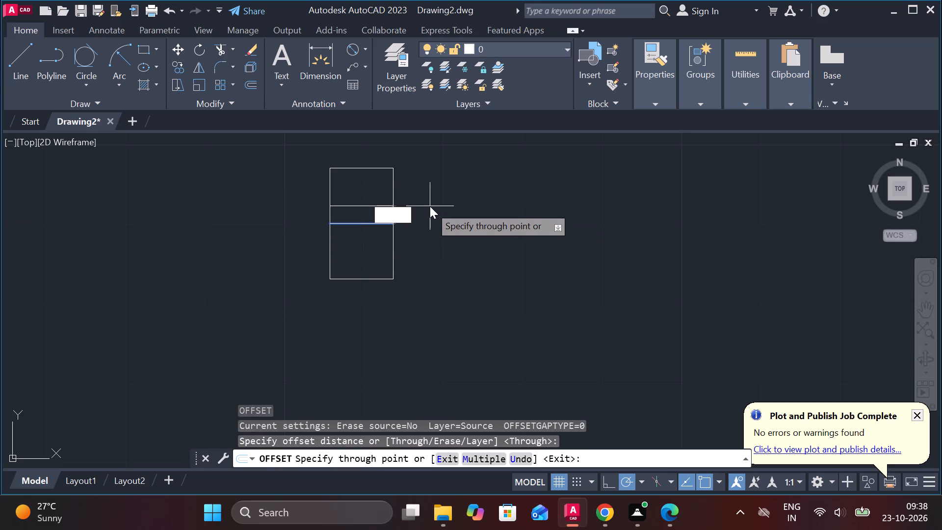
{"action": "type", "text": ".5"}
{"action": "key", "text": "Return"}
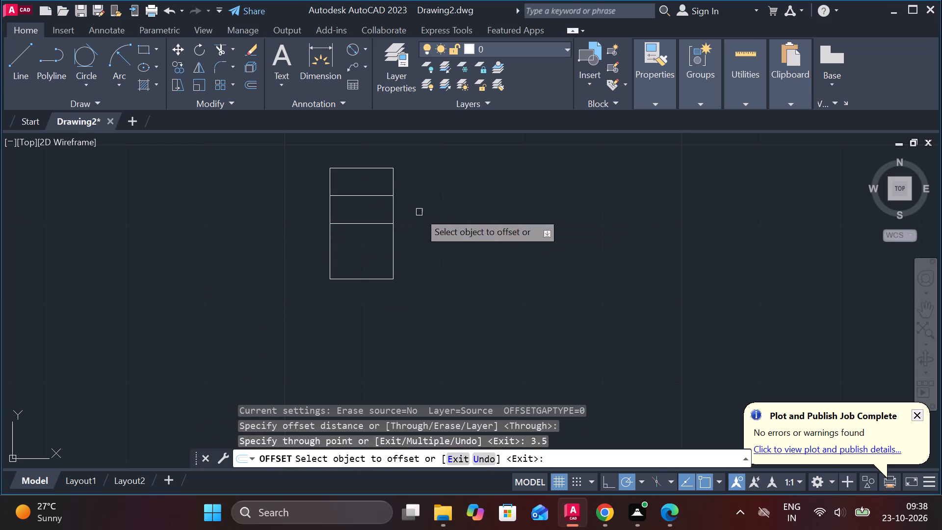
{"action": "left_click", "coordinate": [374, 227]}
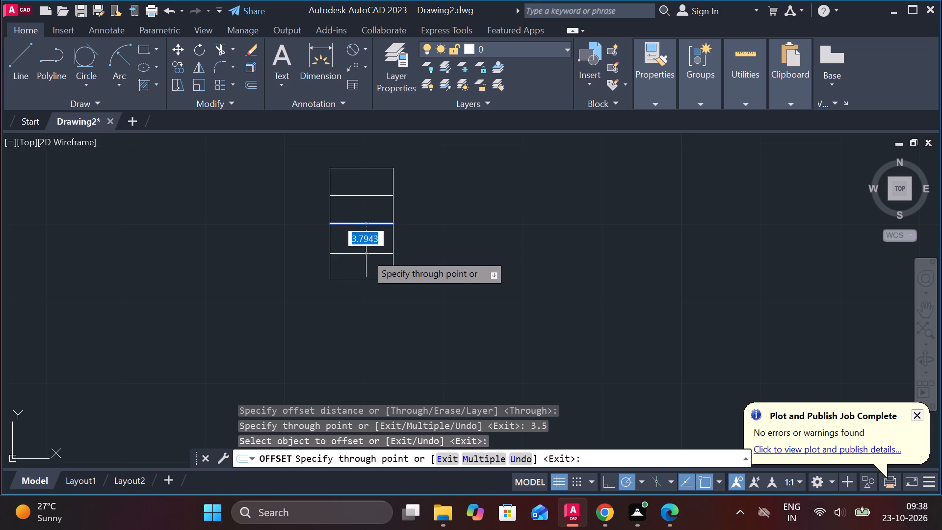
{"action": "type", "text": "3.5"}
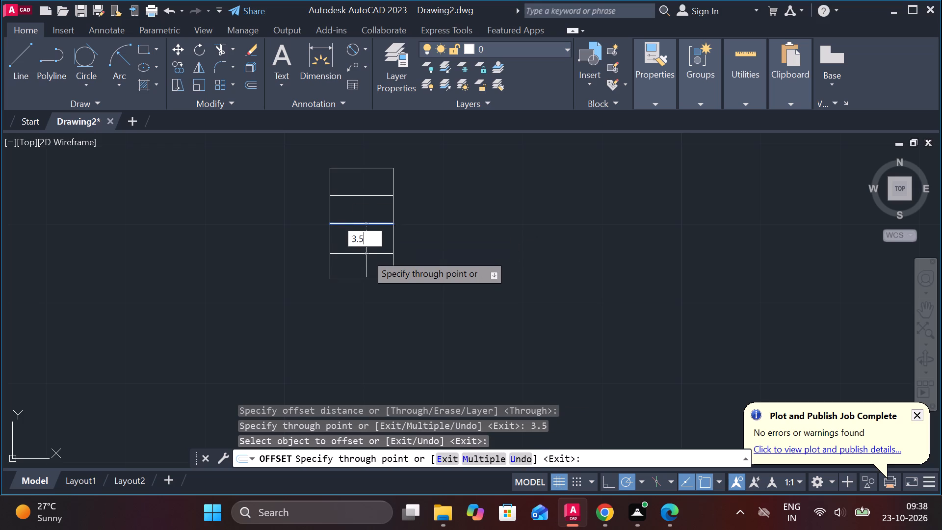
{"action": "key", "text": "Return"}
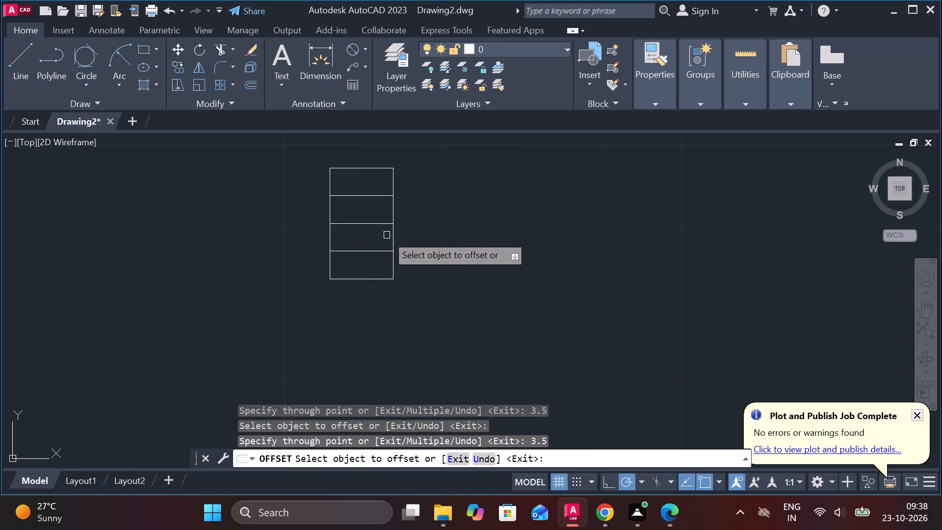
{"action": "key", "text": "Escape"}
Offset the rectangle's left edge inward by 1.
{"action": "left_click", "coordinate": [328, 210]}
{"action": "key", "text": "o"}
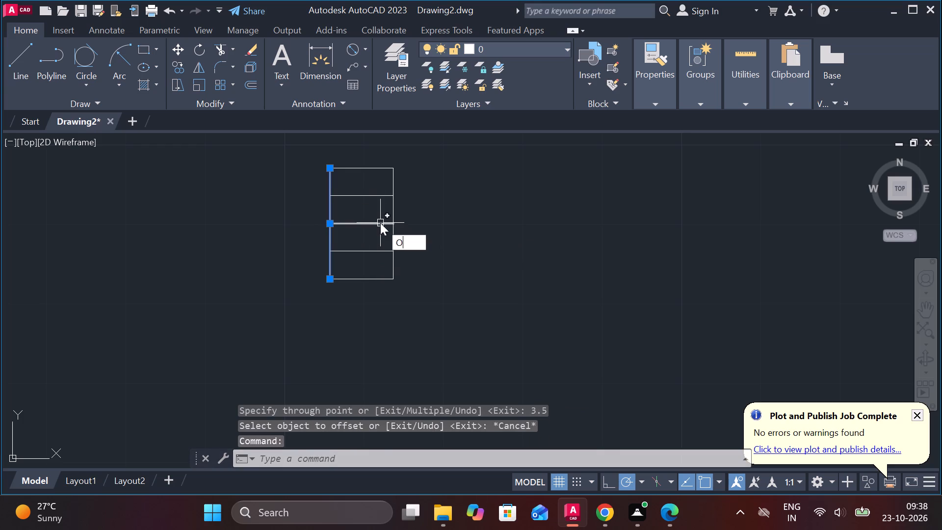
{"action": "key", "text": "Return"}
{"action": "key", "text": "Return"}
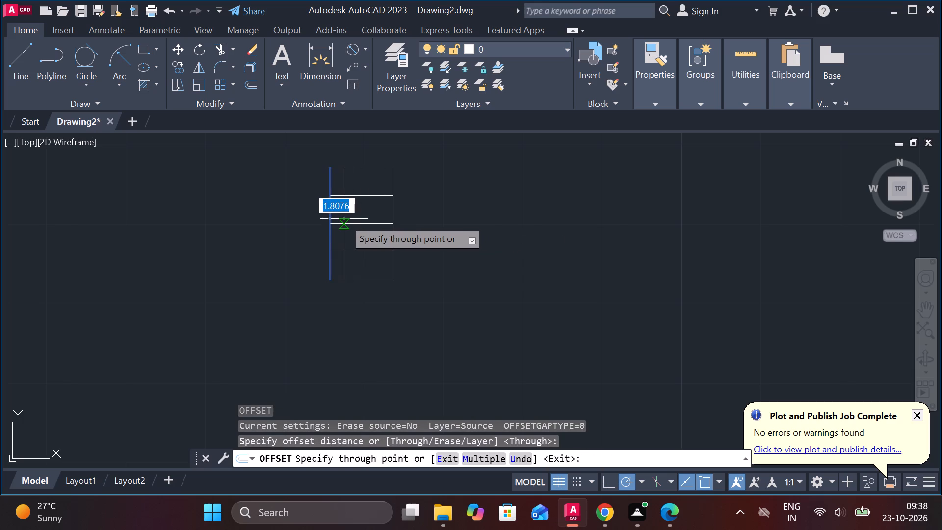
{"action": "type", "text": "1"}
{"action": "key", "text": "space"}
{"action": "scroll", "coordinate": [344, 219], "scroll_direction": "up", "scroll_amount": 1}
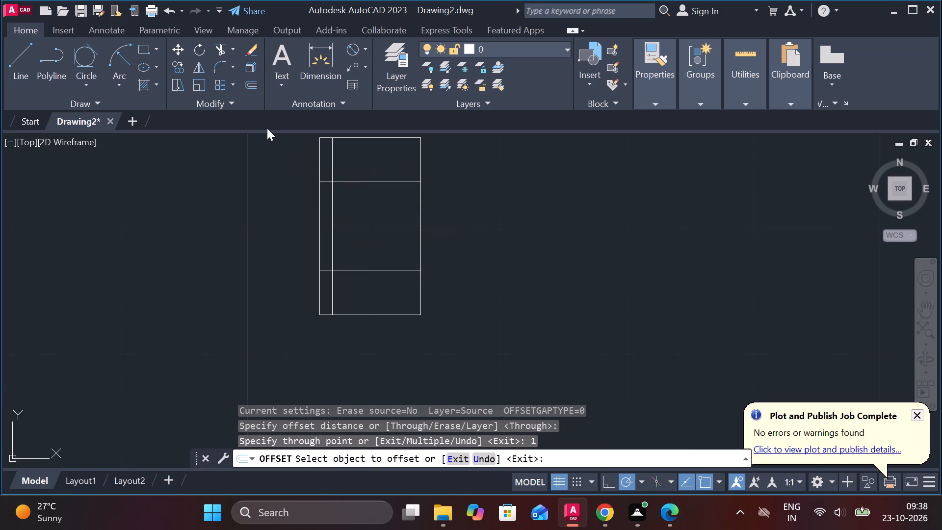
{"action": "key", "text": "Escape"}
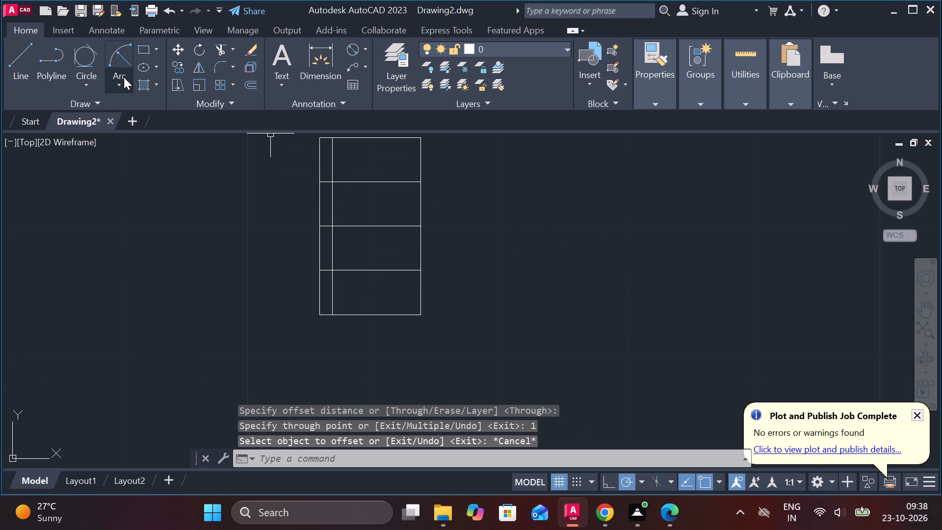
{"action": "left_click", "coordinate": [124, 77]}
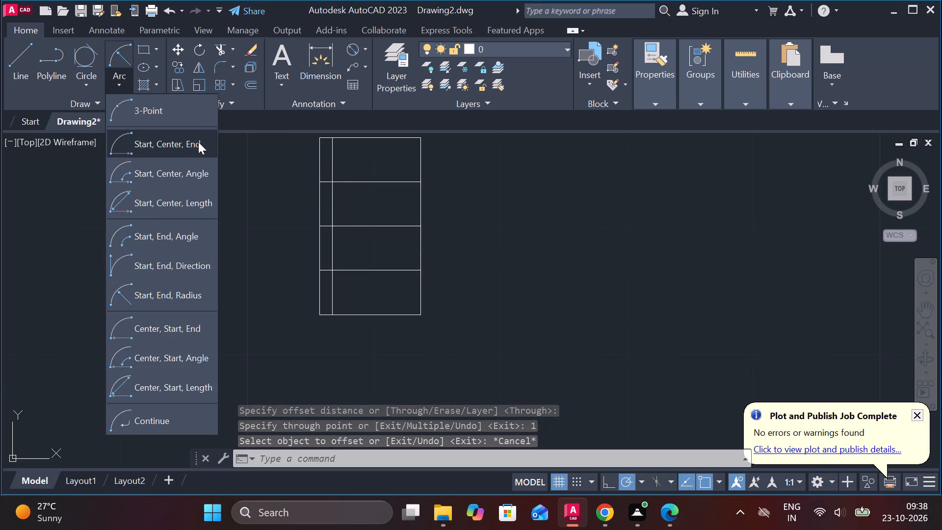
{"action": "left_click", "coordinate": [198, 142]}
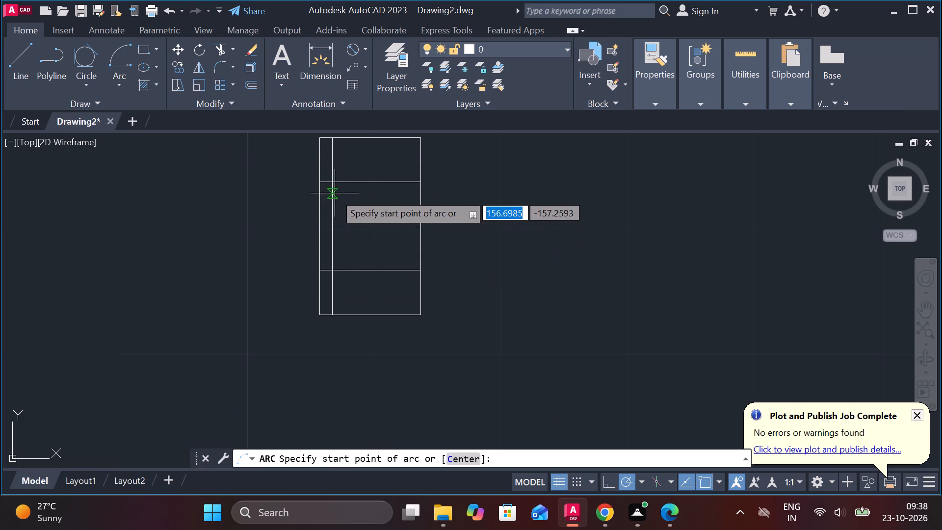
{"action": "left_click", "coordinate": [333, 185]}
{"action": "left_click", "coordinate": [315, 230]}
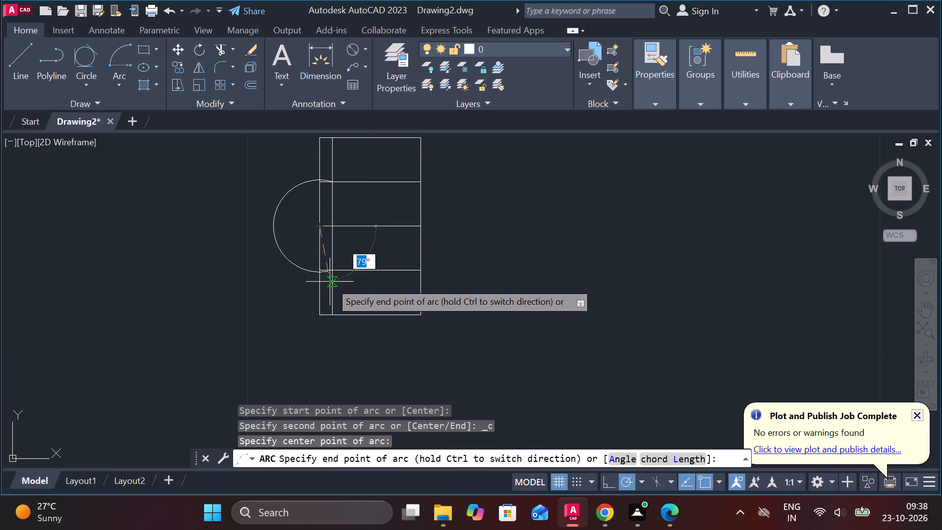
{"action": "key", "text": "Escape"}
Draw a three-point arc between the inner vertical line's crossings with the two offset lines, passing through the left edge's midpoint.
{"action": "key", "text": "space"}
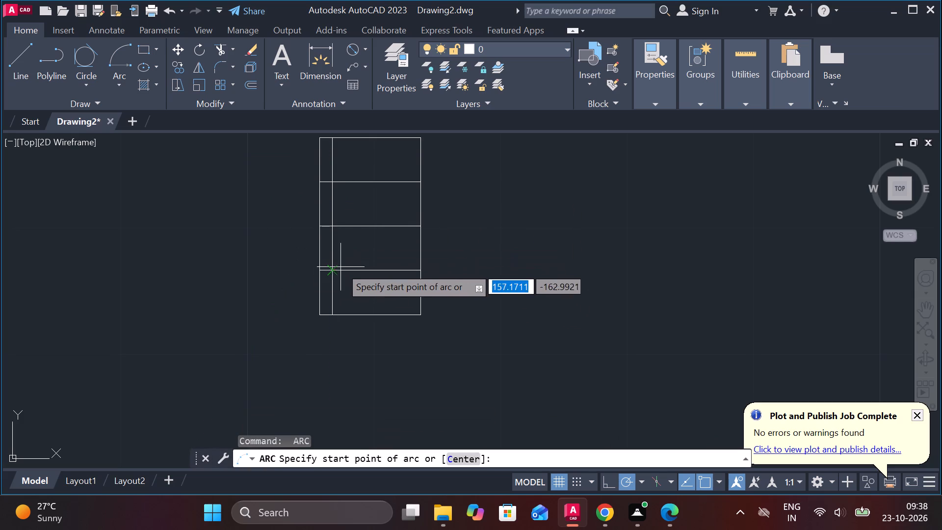
{"action": "left_click", "coordinate": [332, 271]}
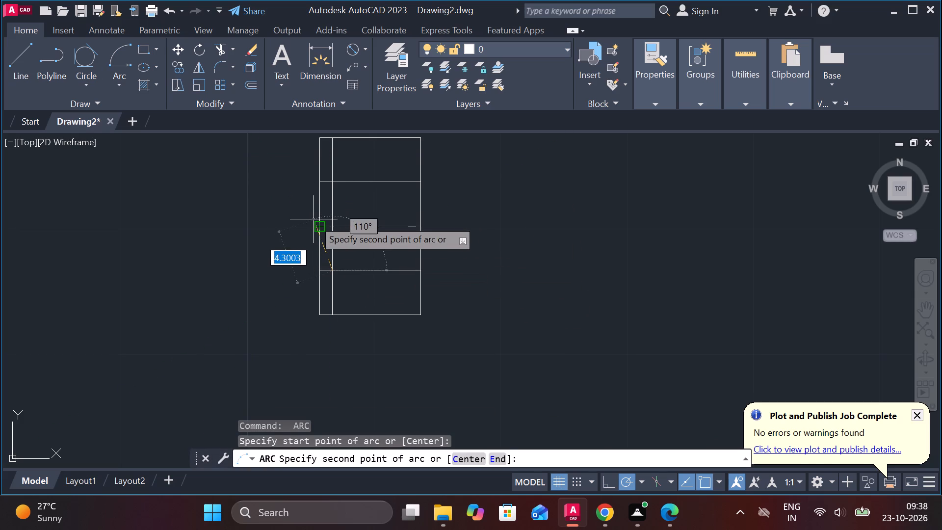
{"action": "left_click", "coordinate": [317, 221]}
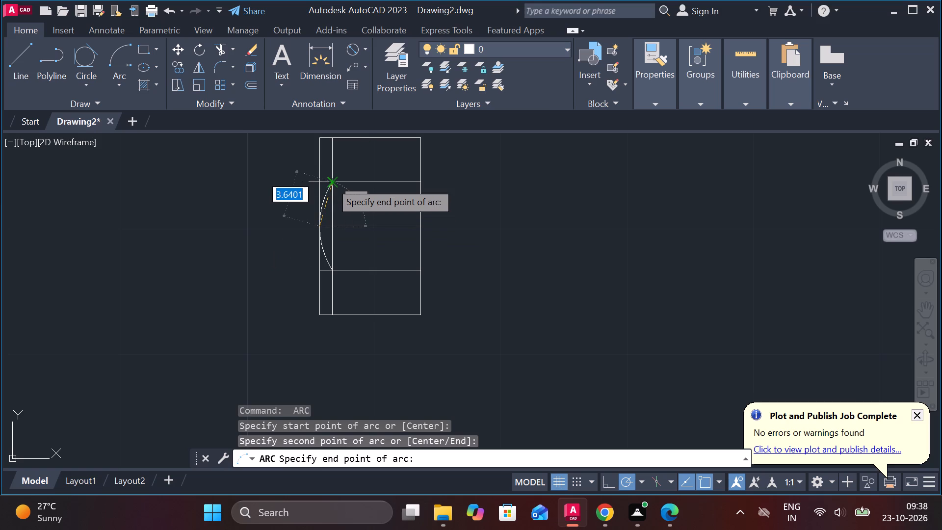
{"action": "left_click", "coordinate": [330, 181]}
{"action": "key", "text": "Escape"}
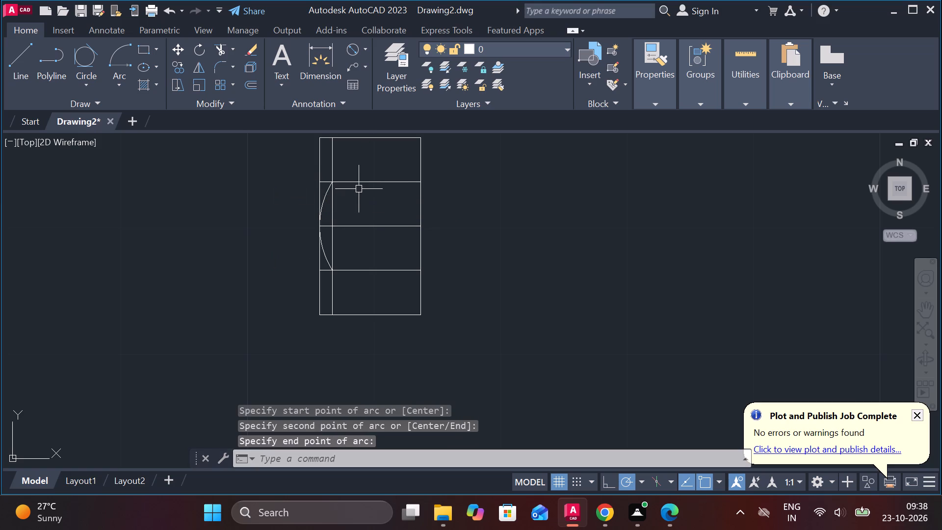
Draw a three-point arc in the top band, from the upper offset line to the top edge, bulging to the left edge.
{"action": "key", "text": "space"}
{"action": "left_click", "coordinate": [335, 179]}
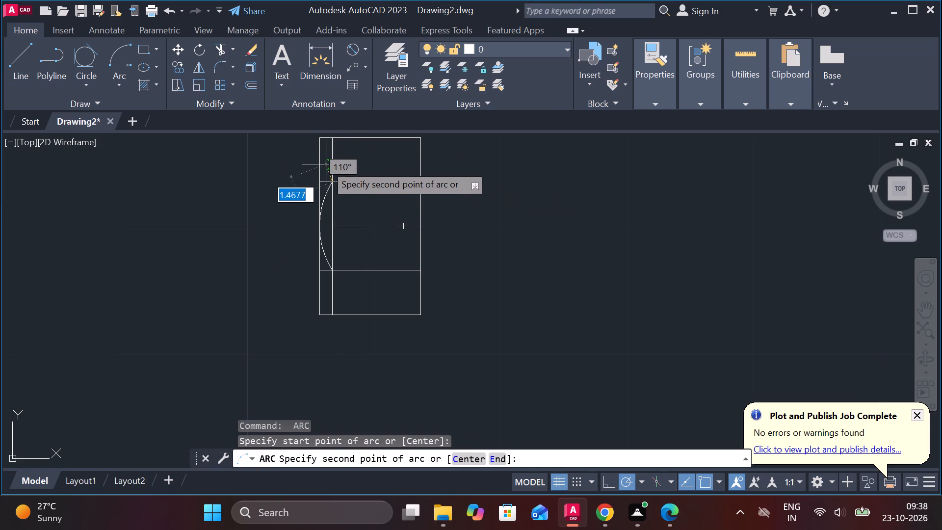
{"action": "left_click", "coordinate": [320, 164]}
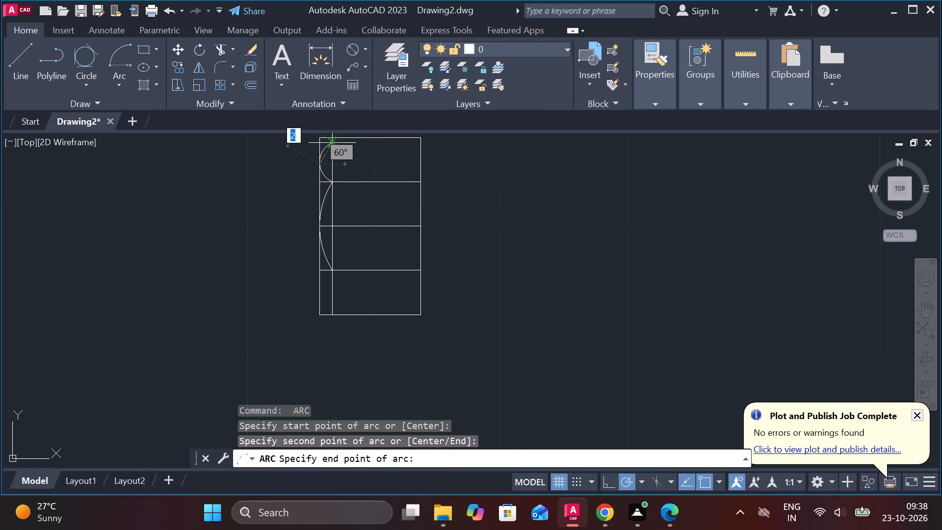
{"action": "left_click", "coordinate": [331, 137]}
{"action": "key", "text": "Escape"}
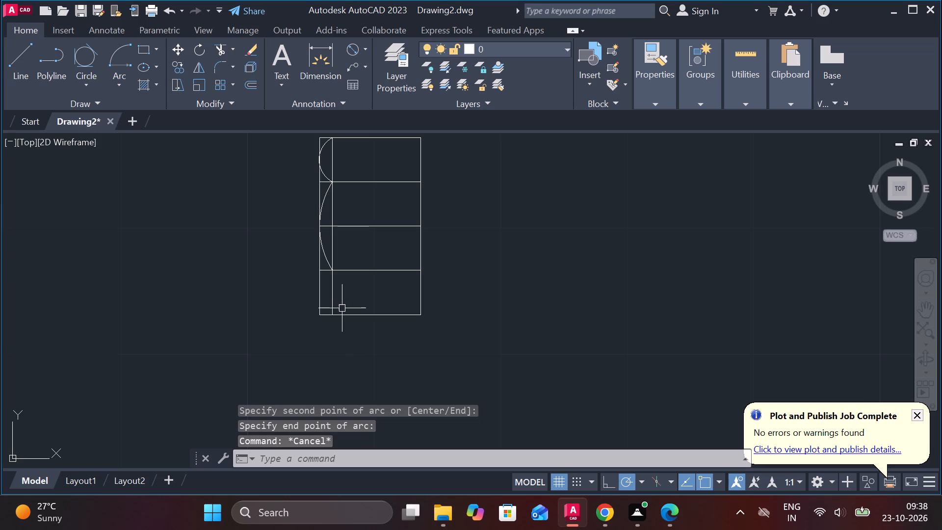
Draw a three-point arc in the bottom band, from the bottom edge to the lower offset line, bulging to the left edge.
{"action": "key", "text": "space"}
{"action": "left_click", "coordinate": [337, 312]}
{"action": "left_click", "coordinate": [322, 291]}
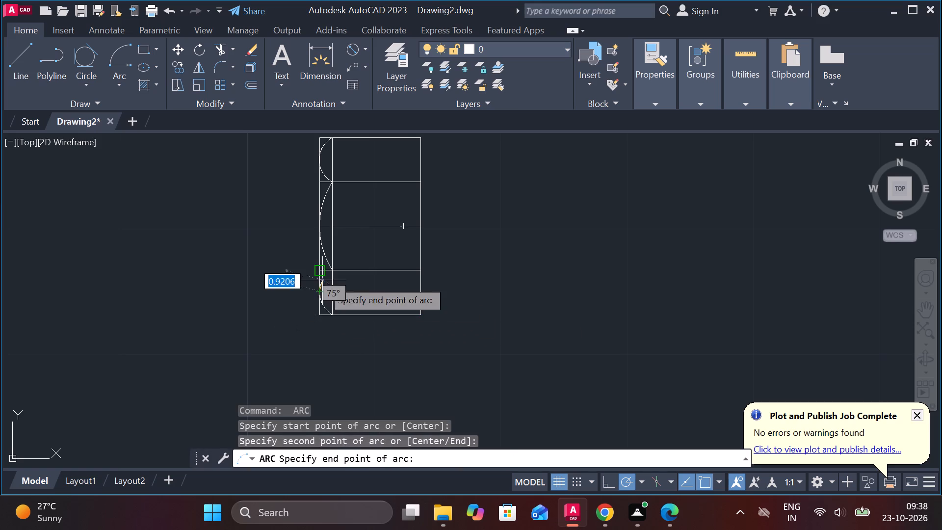
{"action": "left_click", "coordinate": [329, 268]}
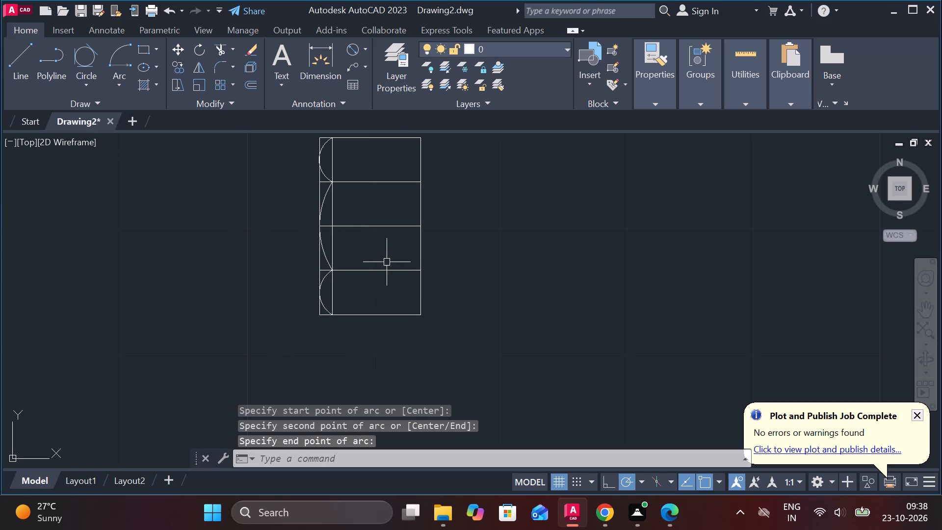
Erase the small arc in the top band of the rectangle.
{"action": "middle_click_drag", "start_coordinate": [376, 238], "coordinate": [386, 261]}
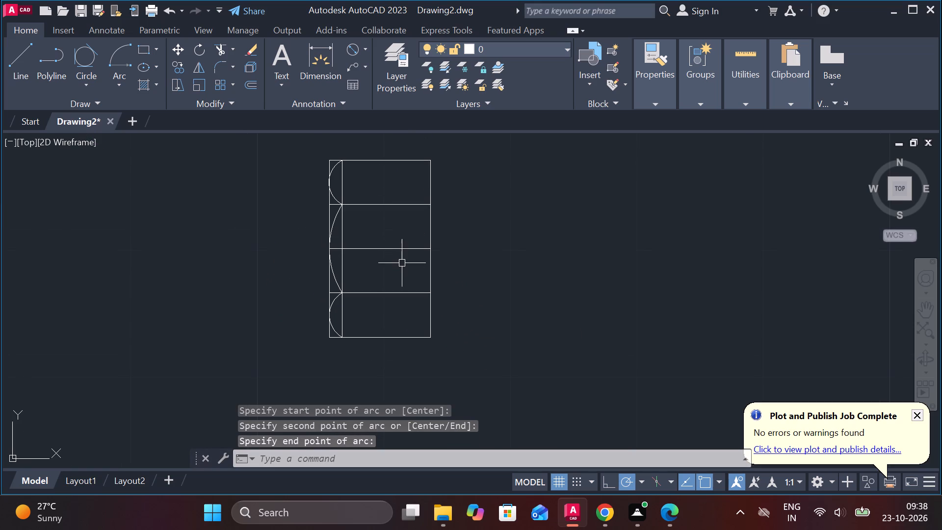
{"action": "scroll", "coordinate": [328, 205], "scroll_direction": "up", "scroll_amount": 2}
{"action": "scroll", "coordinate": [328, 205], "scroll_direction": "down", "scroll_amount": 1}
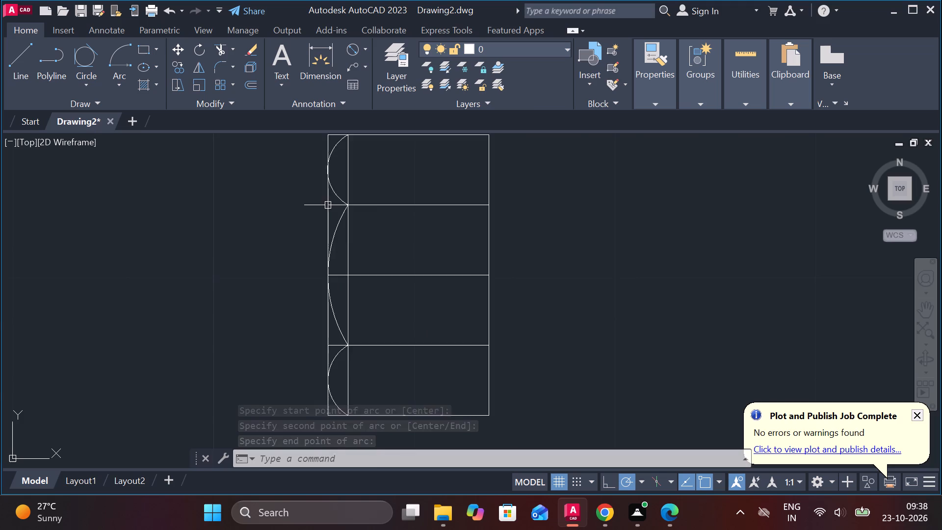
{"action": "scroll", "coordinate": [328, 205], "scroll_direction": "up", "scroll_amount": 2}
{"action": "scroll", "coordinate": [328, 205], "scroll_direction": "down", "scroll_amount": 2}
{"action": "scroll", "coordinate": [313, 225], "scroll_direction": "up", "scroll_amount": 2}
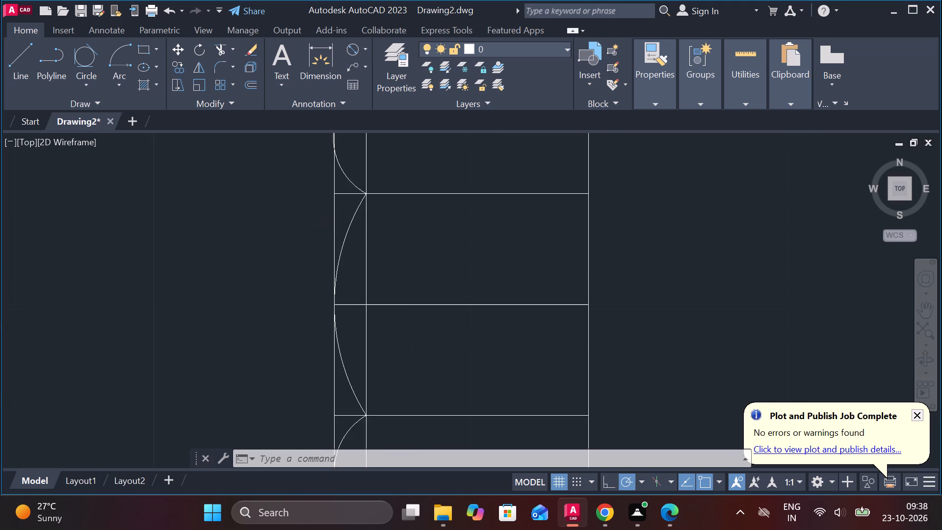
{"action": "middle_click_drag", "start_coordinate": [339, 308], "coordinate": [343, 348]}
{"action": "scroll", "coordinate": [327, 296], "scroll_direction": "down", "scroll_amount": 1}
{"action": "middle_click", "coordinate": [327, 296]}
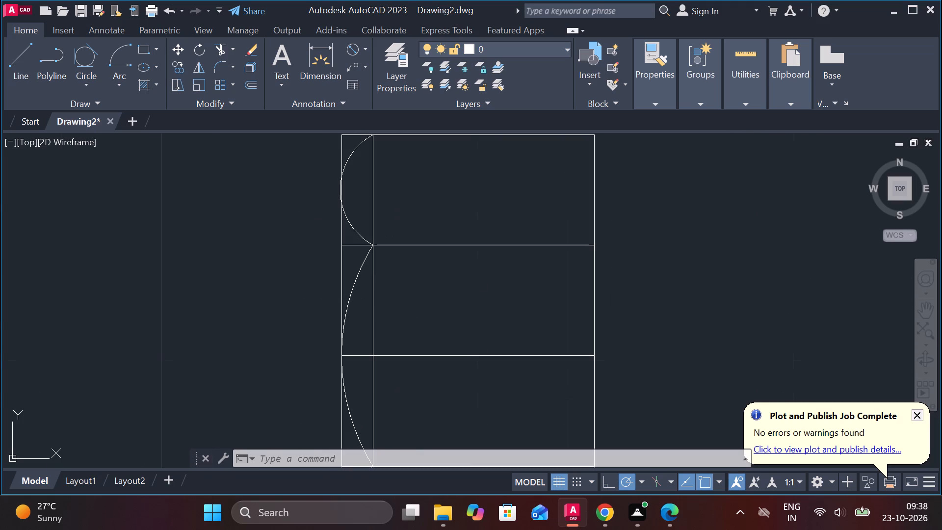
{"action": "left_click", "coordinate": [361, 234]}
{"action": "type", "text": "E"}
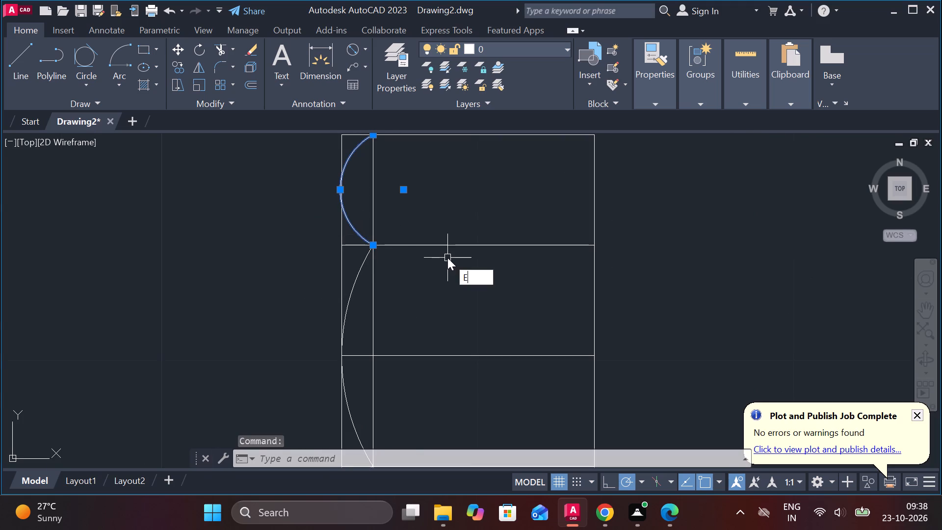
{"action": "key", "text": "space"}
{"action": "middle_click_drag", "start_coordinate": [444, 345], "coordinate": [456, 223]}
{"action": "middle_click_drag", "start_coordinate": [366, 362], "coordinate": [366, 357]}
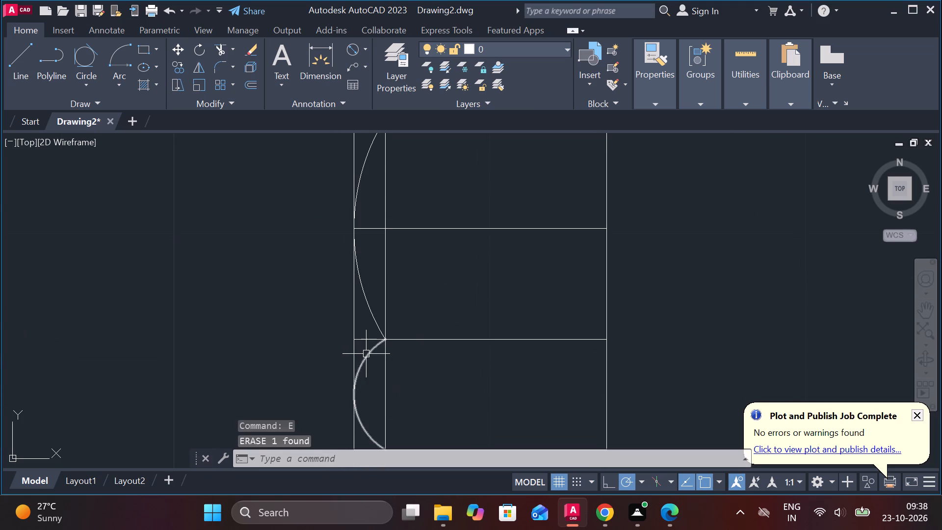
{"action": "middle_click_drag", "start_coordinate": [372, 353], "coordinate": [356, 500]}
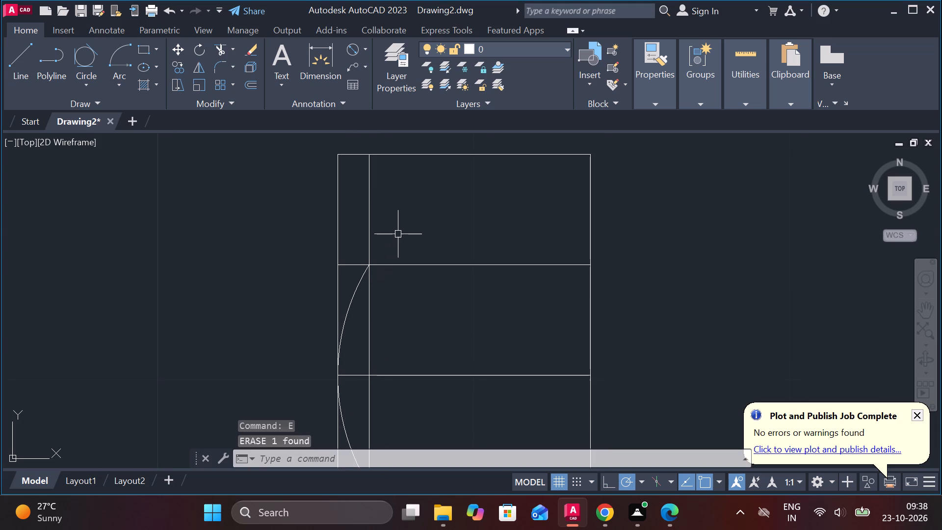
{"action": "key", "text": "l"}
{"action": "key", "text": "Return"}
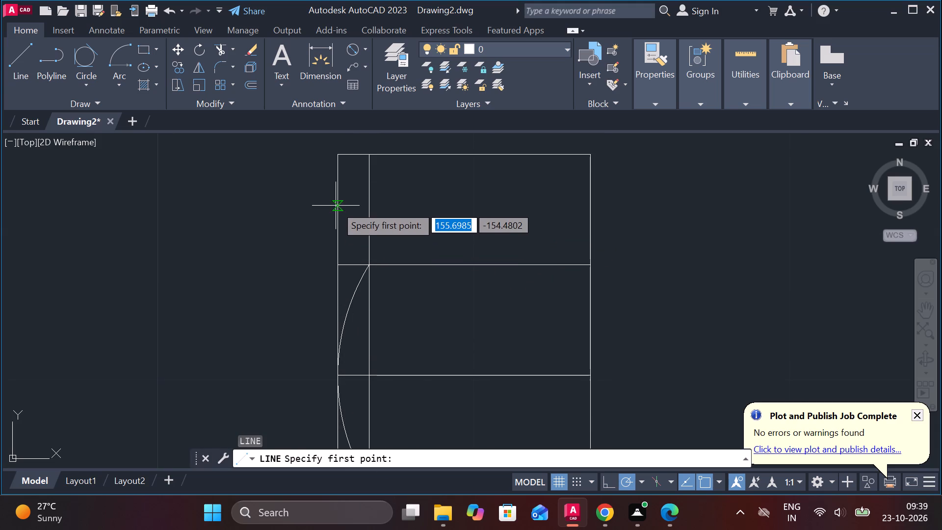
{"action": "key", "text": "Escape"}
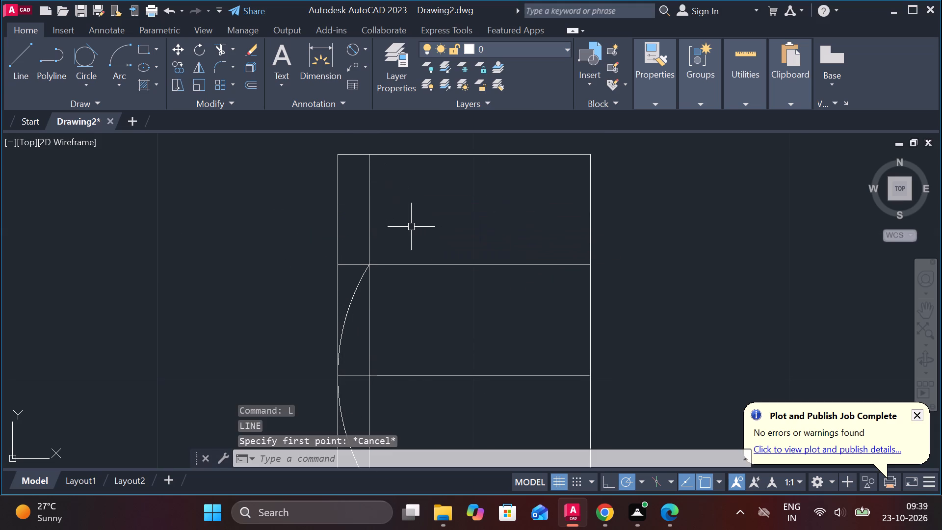
Draw a short line along the top edge from the rectangle's top-left corner to the inner vertical line.
{"action": "key", "text": "l"}
{"action": "key", "text": "Return"}
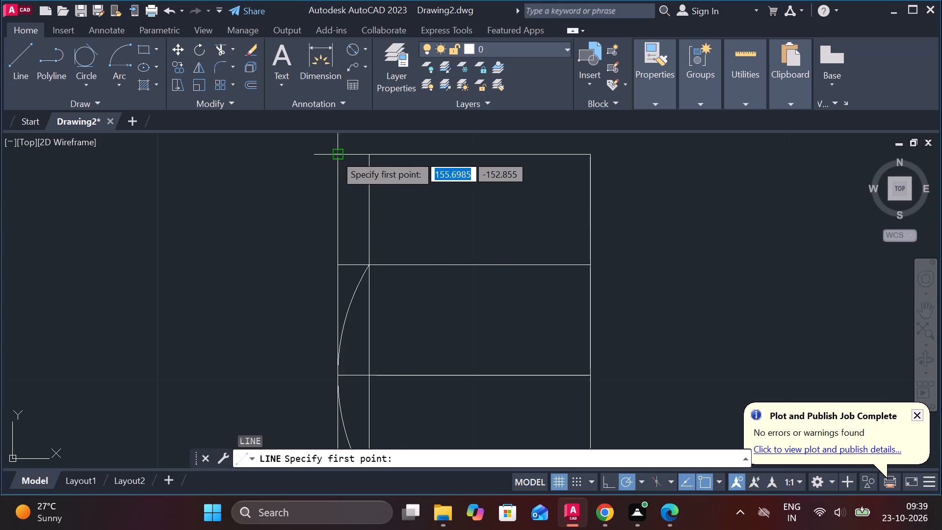
{"action": "left_click", "coordinate": [335, 155]}
{"action": "left_click", "coordinate": [372, 154]}
{"action": "key", "text": "Escape"}
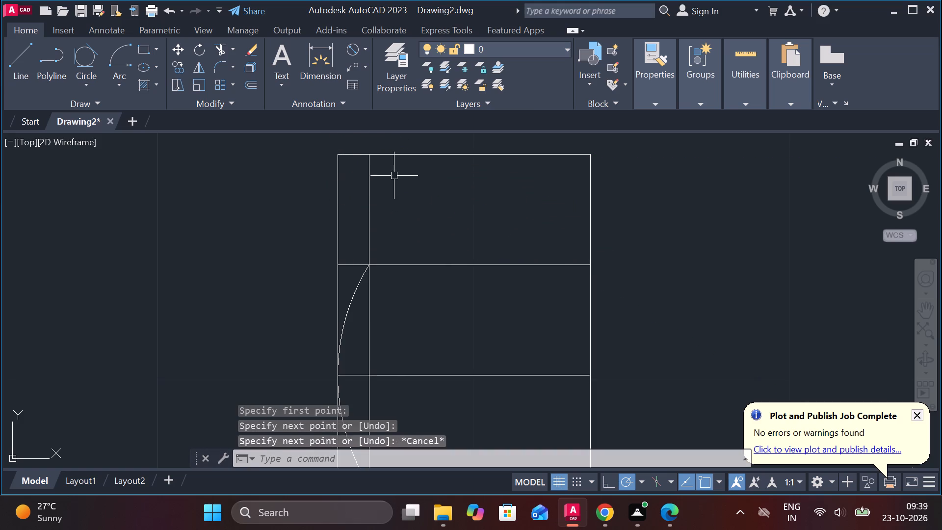
Offset the short line on the rectangle's top-left edge 1.75 downward into the top band.
{"action": "left_click", "coordinate": [358, 152]}
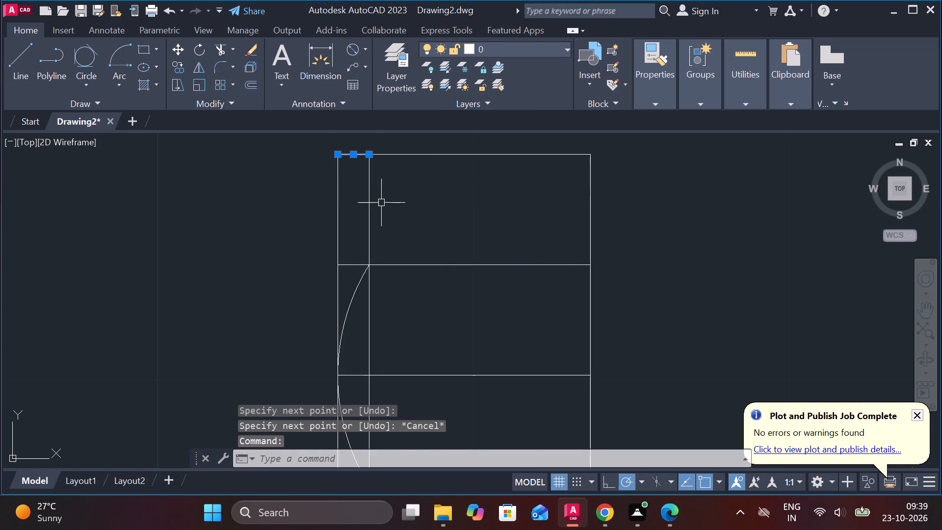
{"action": "key", "text": "o"}
{"action": "key", "text": "Return"}
{"action": "key", "text": "Return"}
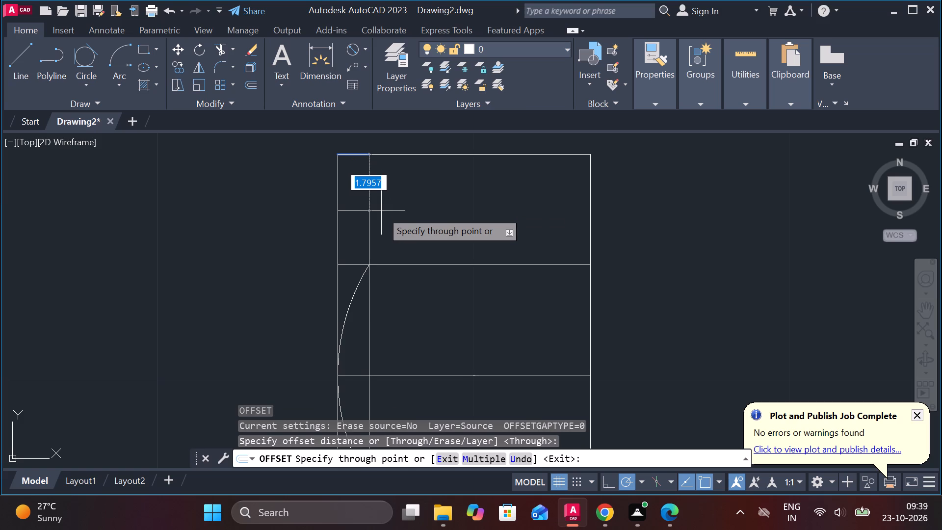
{"action": "key", "text": "1"}
{"action": "key", "text": "period"}
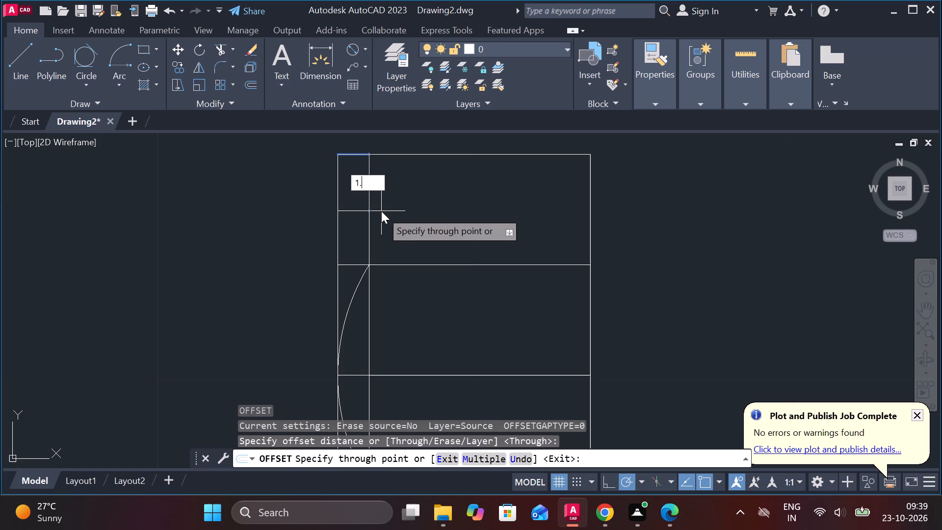
{"action": "type", "text": "75"}
{"action": "key", "text": "Return"}
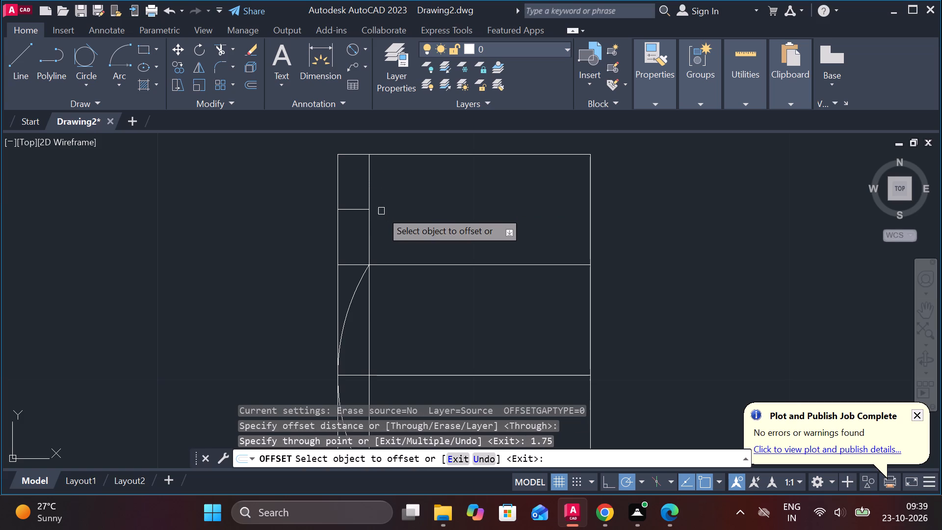
{"action": "key", "text": "Escape"}
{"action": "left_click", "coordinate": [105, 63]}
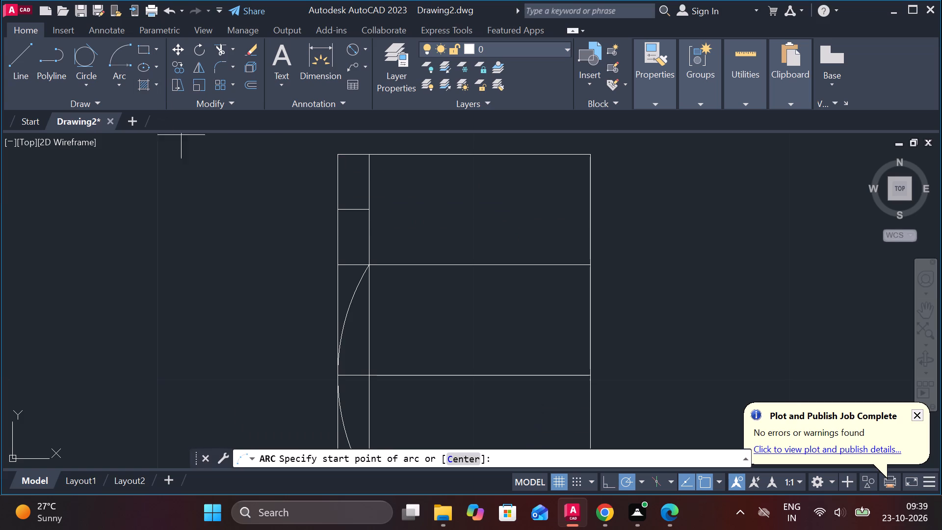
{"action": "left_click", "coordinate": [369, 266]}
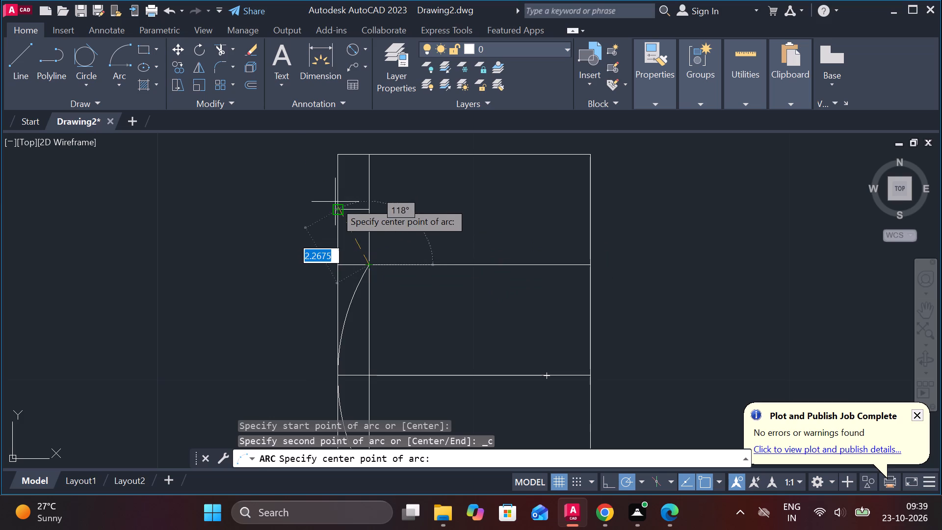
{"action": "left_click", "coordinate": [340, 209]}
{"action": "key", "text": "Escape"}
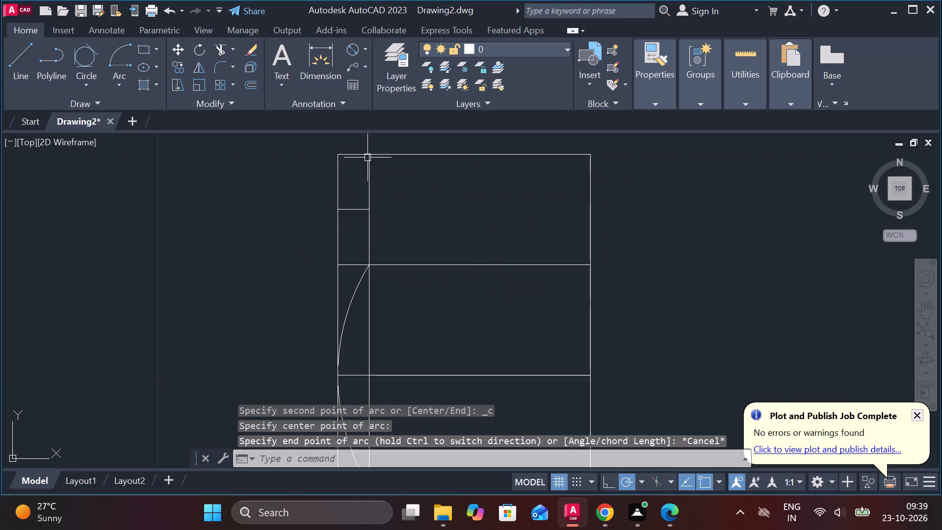
Draw a three-point arc in the top band, from the top edge to the upper offset line, bulging to the left edge.
{"action": "key", "text": "space"}
{"action": "left_click", "coordinate": [370, 155]}
{"action": "left_click", "coordinate": [339, 203]}
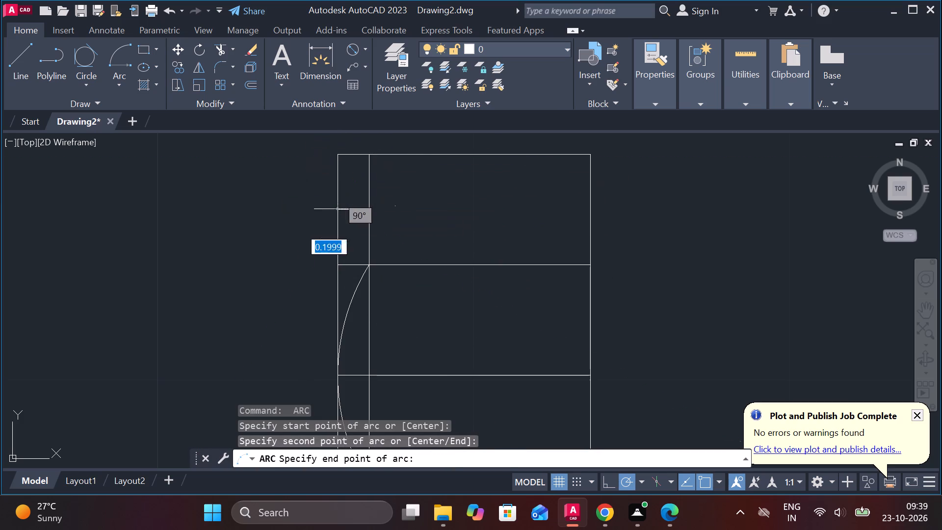
{"action": "left_click", "coordinate": [367, 263]}
{"action": "key", "text": "Escape"}
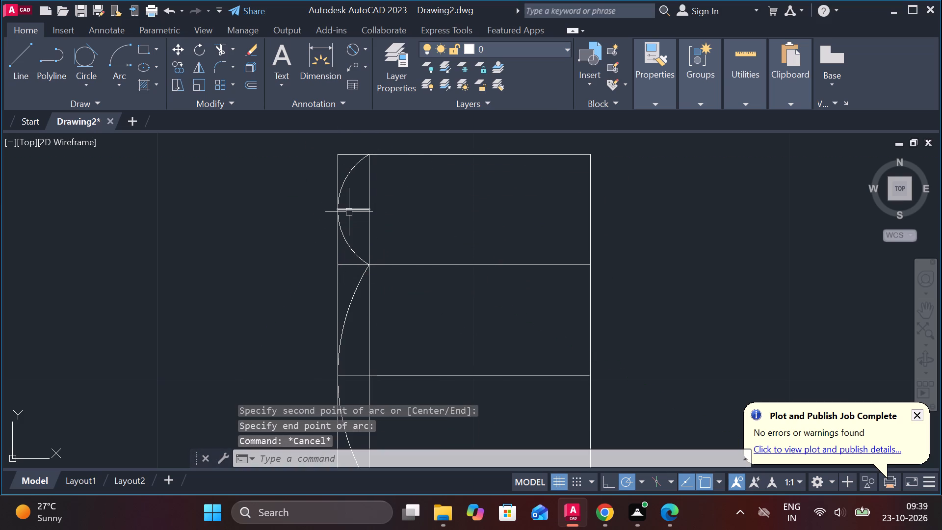
Erase the short horizontal guide line inside the top band's arc.
{"action": "left_click", "coordinate": [350, 212]}
{"action": "type", "text": "E"}
{"action": "key", "text": "space"}
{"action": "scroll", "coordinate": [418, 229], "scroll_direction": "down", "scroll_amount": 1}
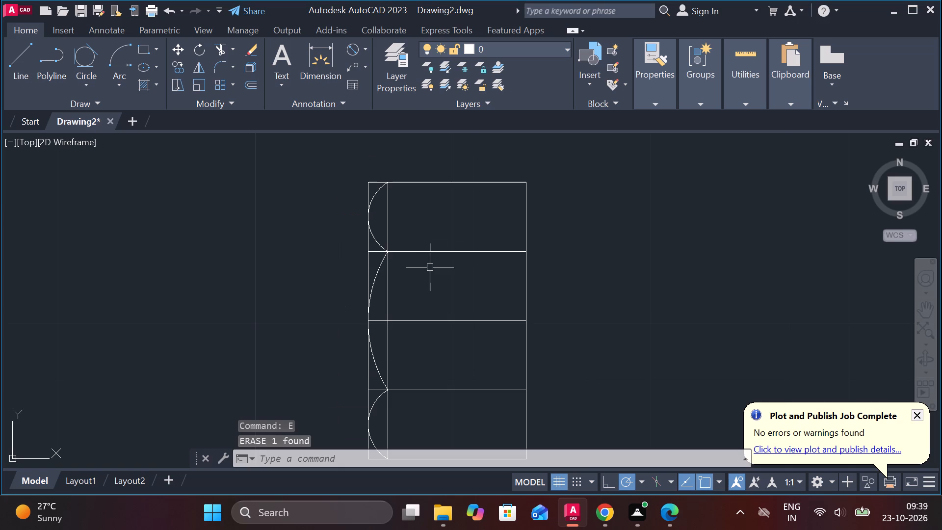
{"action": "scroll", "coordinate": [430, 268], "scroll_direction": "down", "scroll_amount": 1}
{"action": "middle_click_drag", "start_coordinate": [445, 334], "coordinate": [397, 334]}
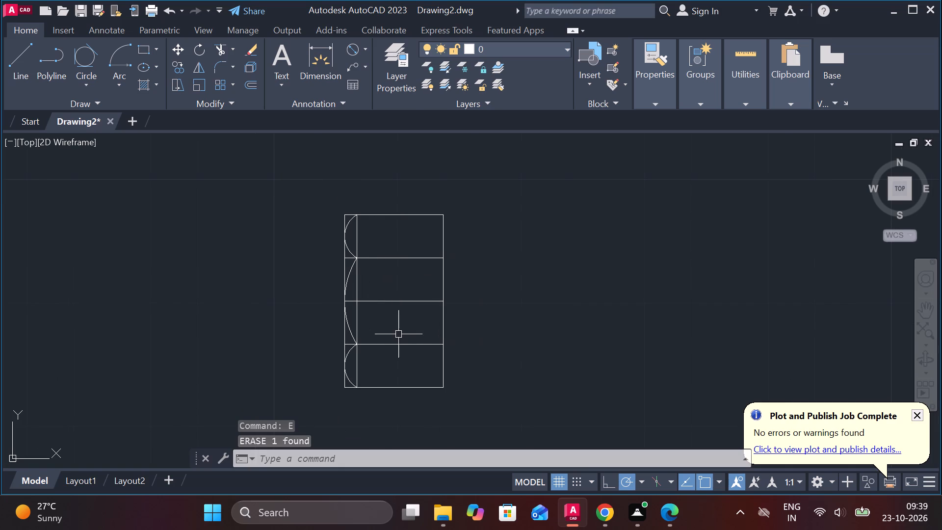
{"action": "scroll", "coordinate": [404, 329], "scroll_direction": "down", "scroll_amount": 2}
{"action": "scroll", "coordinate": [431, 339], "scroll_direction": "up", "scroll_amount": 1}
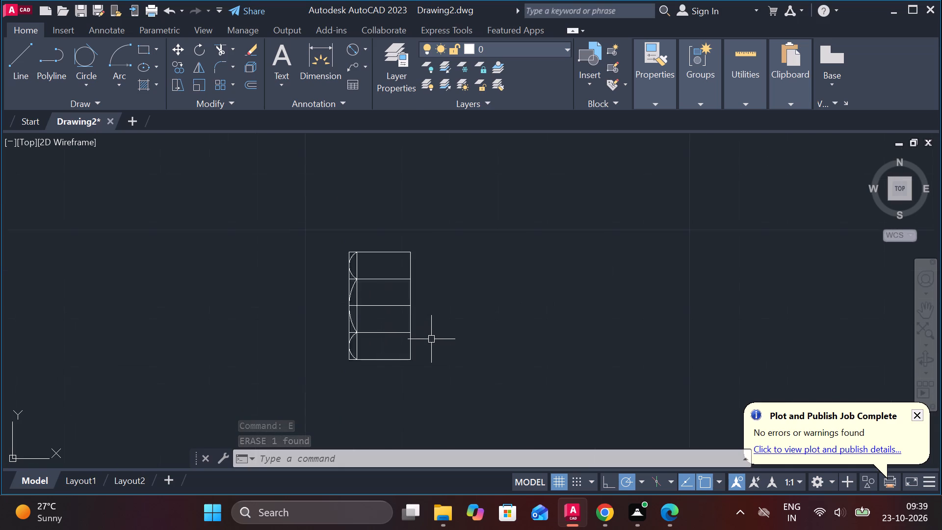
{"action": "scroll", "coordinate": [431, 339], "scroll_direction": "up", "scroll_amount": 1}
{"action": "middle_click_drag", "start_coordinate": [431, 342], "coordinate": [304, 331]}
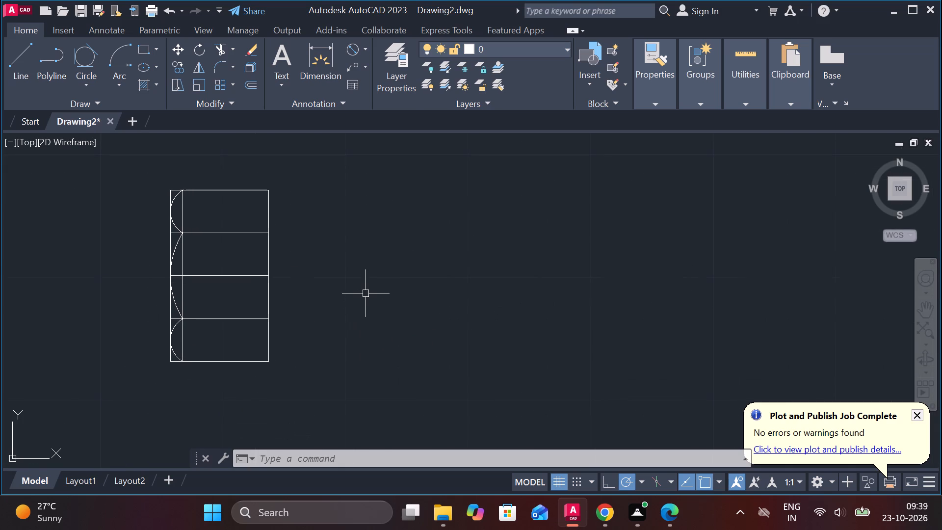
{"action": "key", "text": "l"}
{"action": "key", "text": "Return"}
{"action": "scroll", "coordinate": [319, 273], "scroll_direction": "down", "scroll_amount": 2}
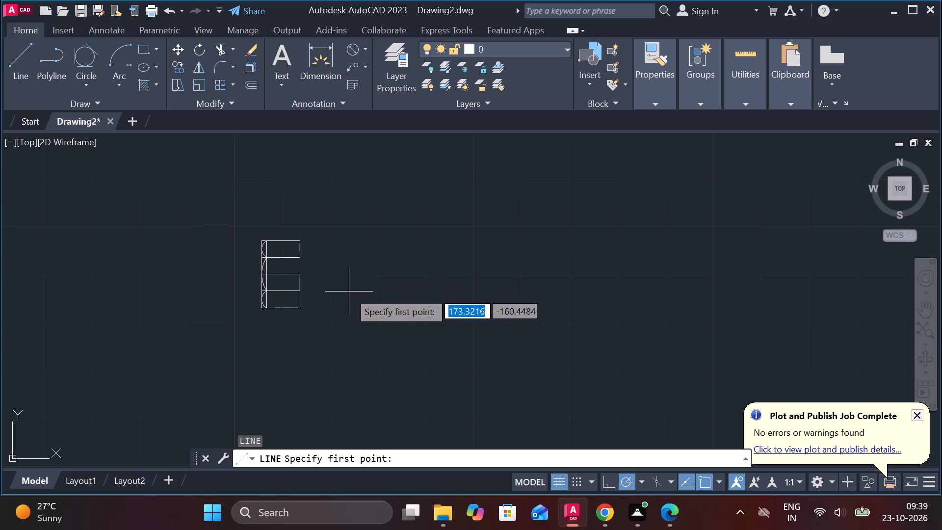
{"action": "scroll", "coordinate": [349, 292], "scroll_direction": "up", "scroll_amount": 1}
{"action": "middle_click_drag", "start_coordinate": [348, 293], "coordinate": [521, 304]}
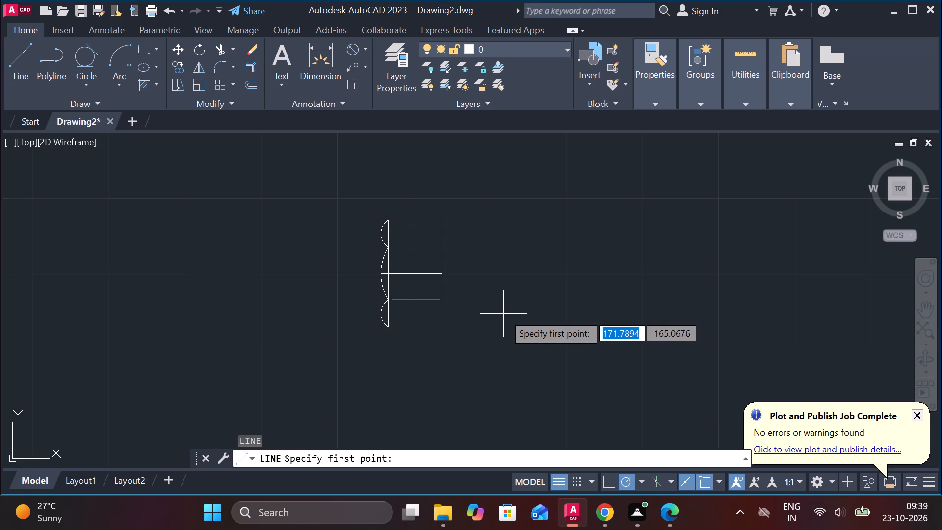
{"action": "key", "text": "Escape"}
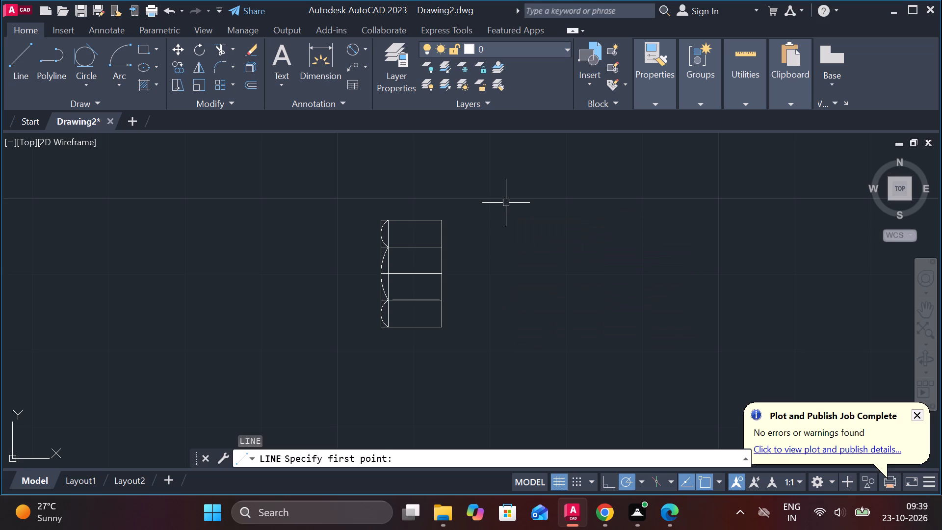
Draw a vertical centre line from the midpoint of the rectangle's top edge to the midpoint of its bottom edge.
{"action": "key", "text": "l"}
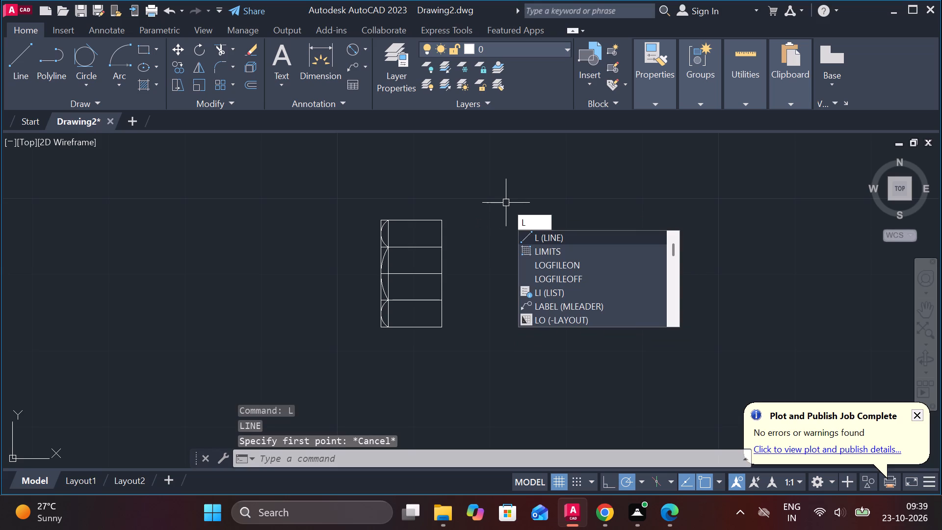
{"action": "key", "text": "Return"}
{"action": "left_click", "coordinate": [416, 221]}
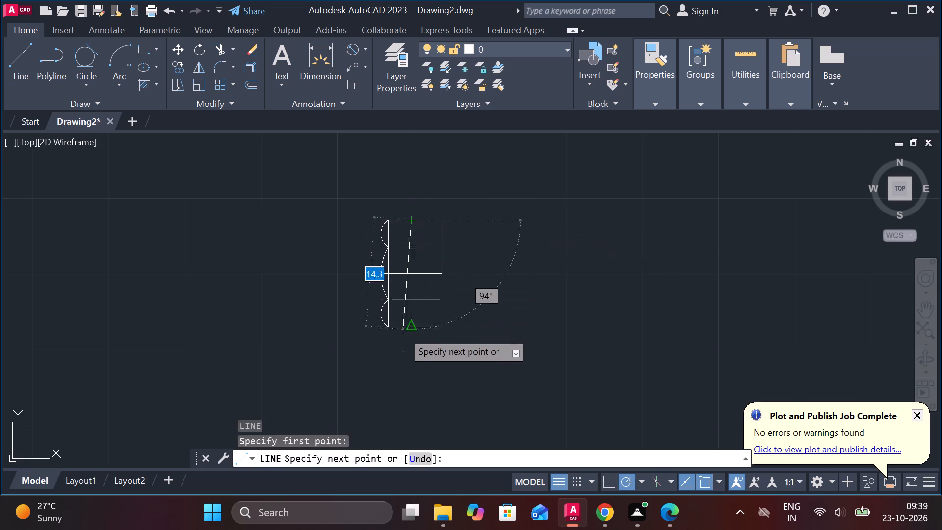
{"action": "left_click", "coordinate": [416, 329]}
{"action": "scroll", "coordinate": [508, 233], "scroll_direction": "up", "scroll_amount": 1}
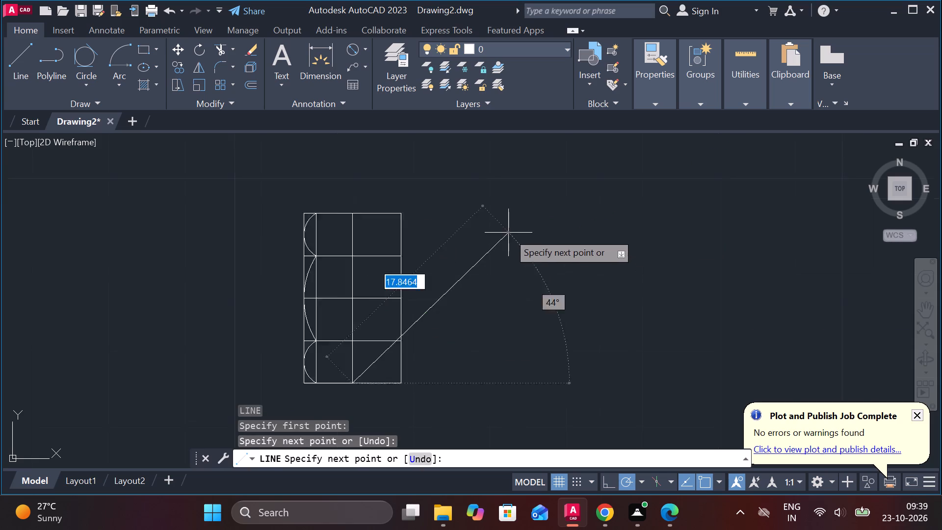
{"action": "scroll", "coordinate": [508, 233], "scroll_direction": "up", "scroll_amount": 1}
{"action": "key", "text": "Escape"}
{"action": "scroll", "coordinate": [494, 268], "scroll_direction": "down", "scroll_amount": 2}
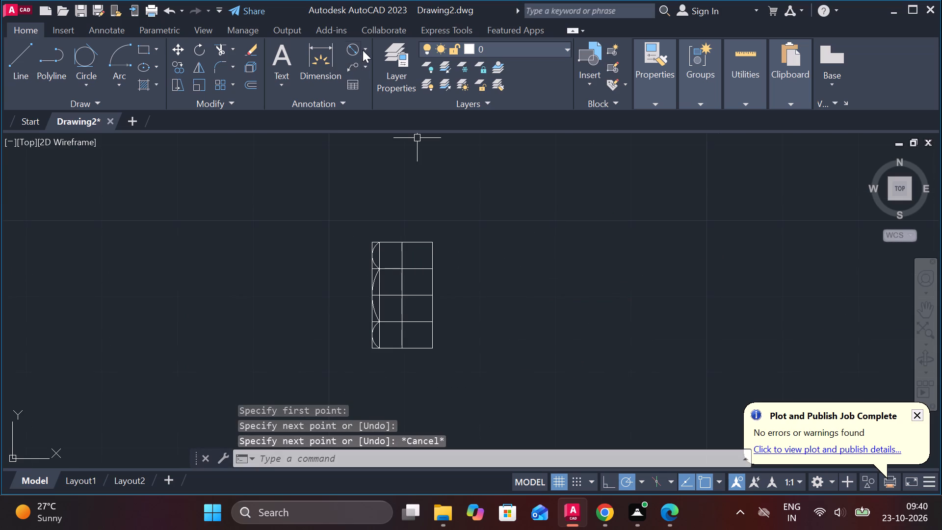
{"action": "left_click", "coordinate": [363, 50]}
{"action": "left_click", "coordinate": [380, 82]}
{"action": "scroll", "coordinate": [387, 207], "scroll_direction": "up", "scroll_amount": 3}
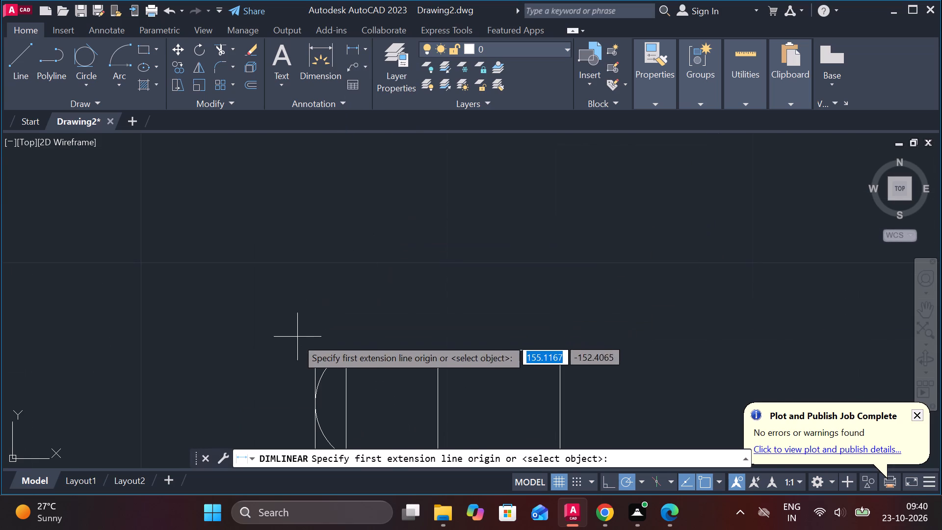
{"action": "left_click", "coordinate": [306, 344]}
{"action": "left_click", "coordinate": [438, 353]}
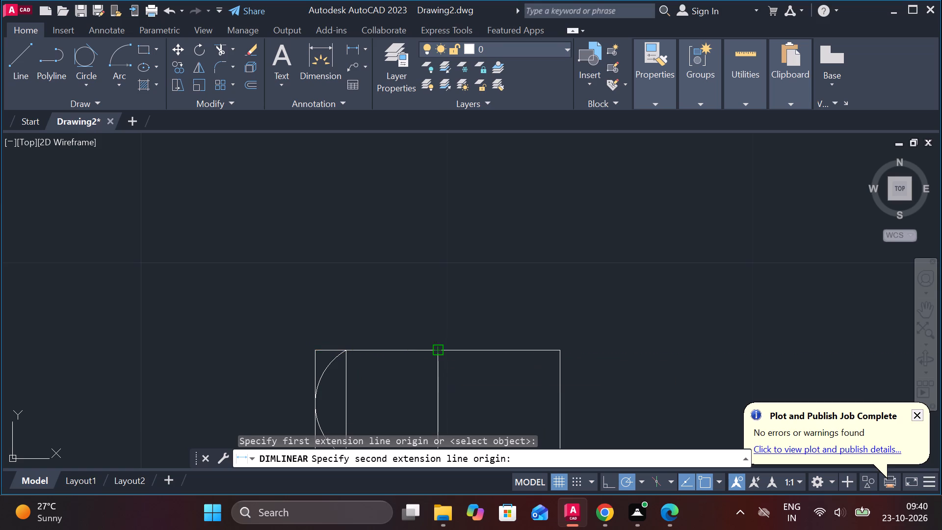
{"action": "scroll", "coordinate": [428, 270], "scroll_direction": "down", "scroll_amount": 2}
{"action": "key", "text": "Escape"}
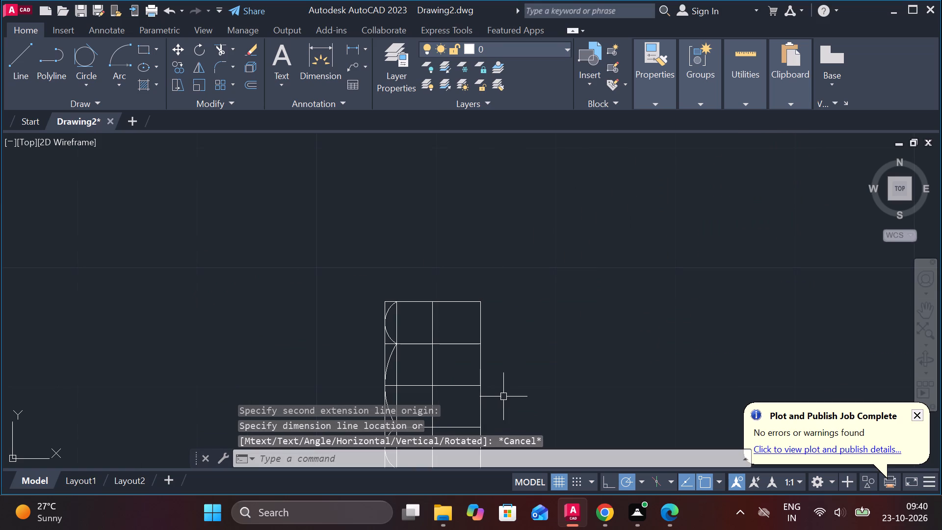
Mirror the left-end arcs and vertical lines about the vertical centre line, keeping the source objects.
{"action": "middle_click_drag", "start_coordinate": [498, 365], "coordinate": [485, 328]}
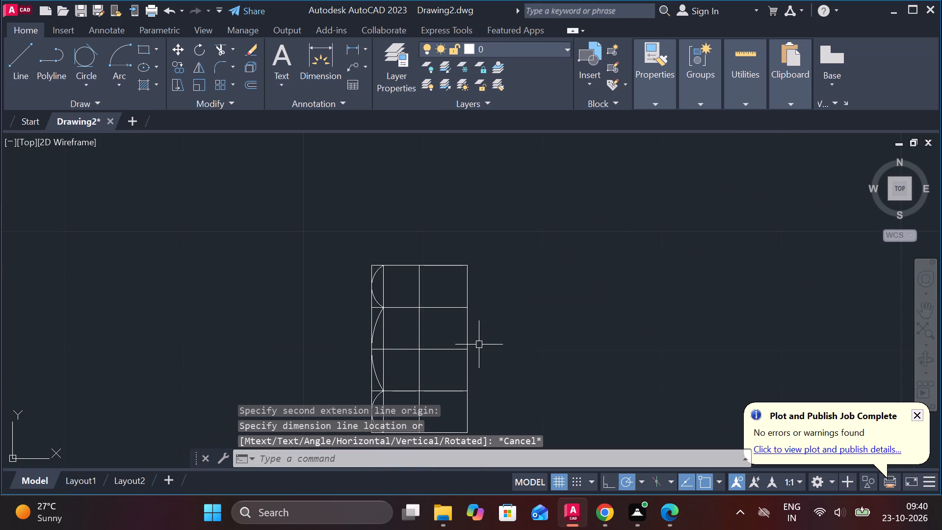
{"action": "middle_click_drag", "start_coordinate": [480, 345], "coordinate": [448, 269]}
{"action": "left_click", "coordinate": [318, 179]}
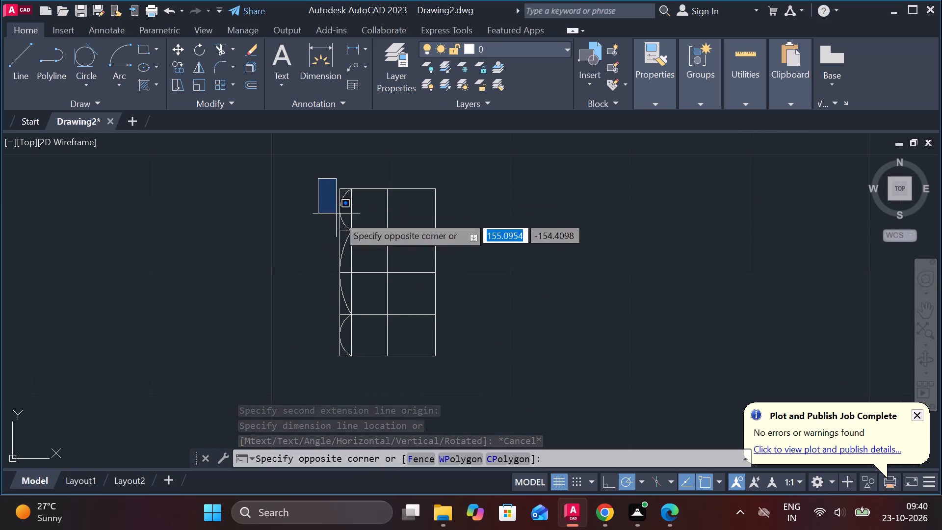
{"action": "left_click", "coordinate": [355, 363]}
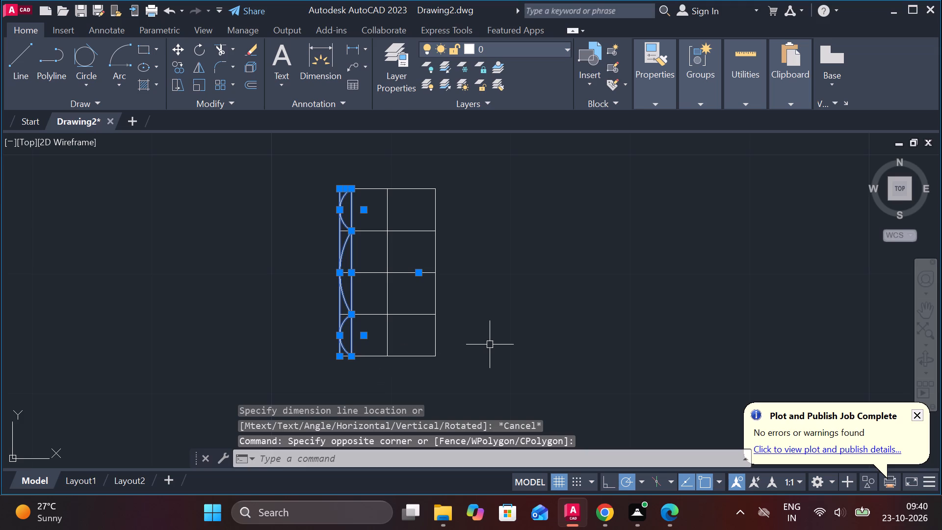
{"action": "type", "text": "MI"}
{"action": "key", "text": "Return"}
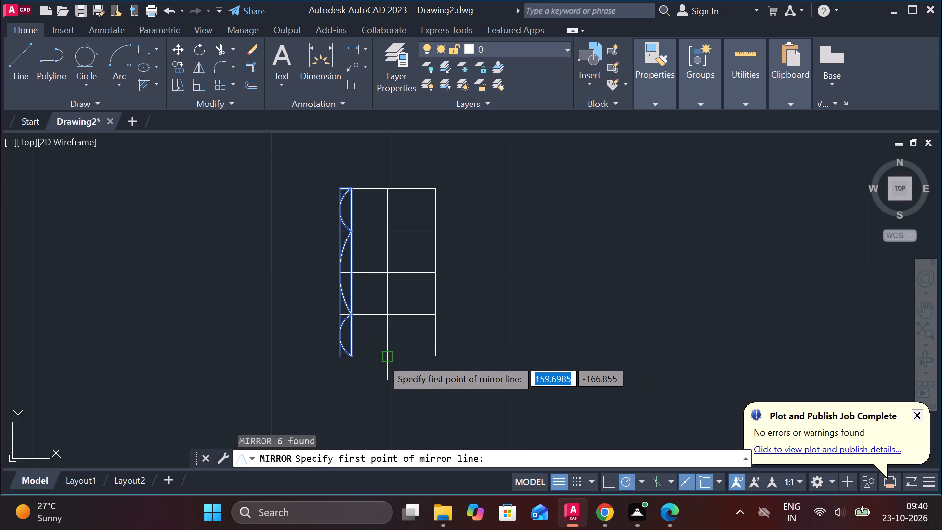
{"action": "left_click", "coordinate": [382, 359]}
{"action": "left_click", "coordinate": [385, 192]}
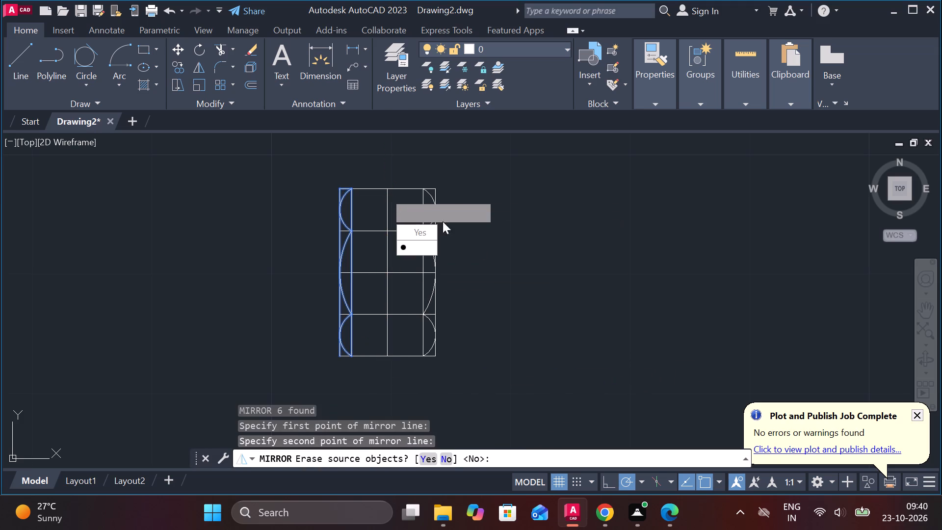
{"action": "left_click_drag", "start_coordinate": [434, 246], "coordinate": [385, 192]}
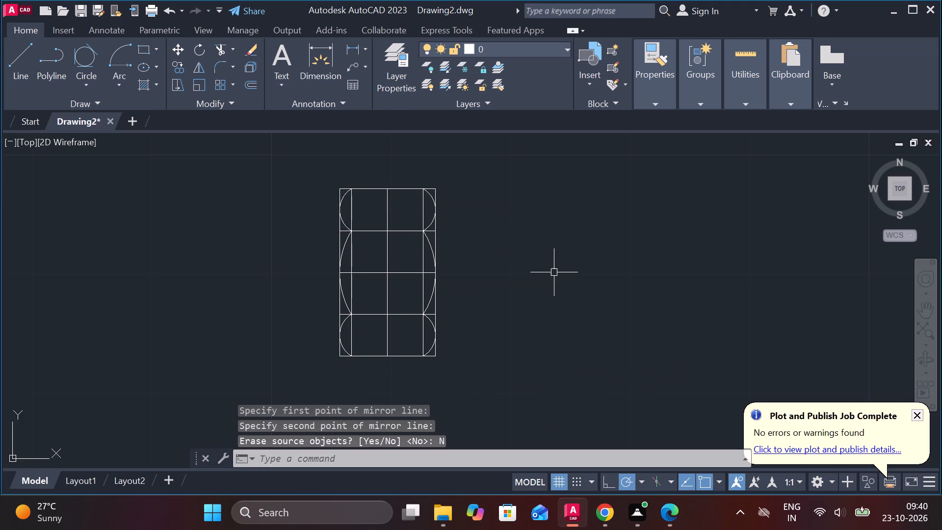
{"action": "key", "text": "Escape"}
Trim away the horizontal midline across the full width and the vertical centre line within the middle band.
{"action": "type", "text": "TR"}
{"action": "key", "text": "space"}
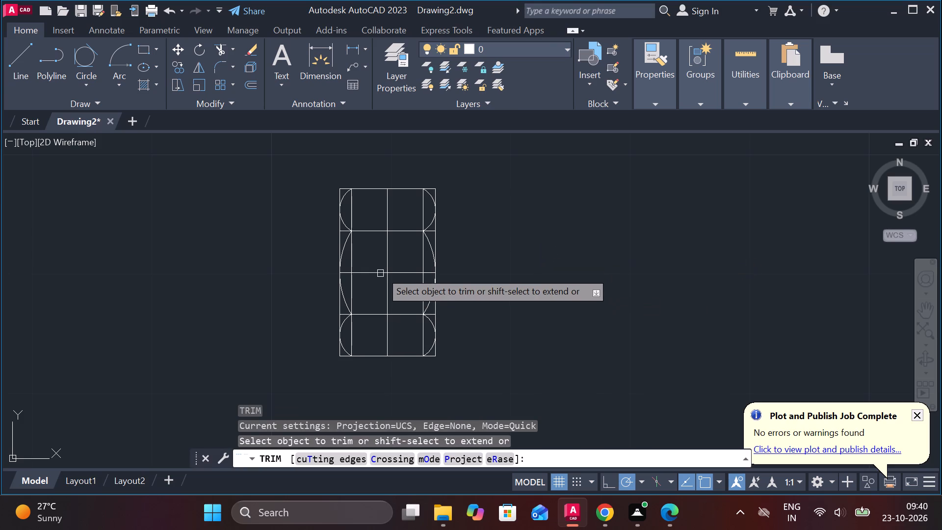
{"action": "left_click_drag", "start_coordinate": [384, 252], "coordinate": [381, 310]}
{"action": "left_click", "coordinate": [374, 275]}
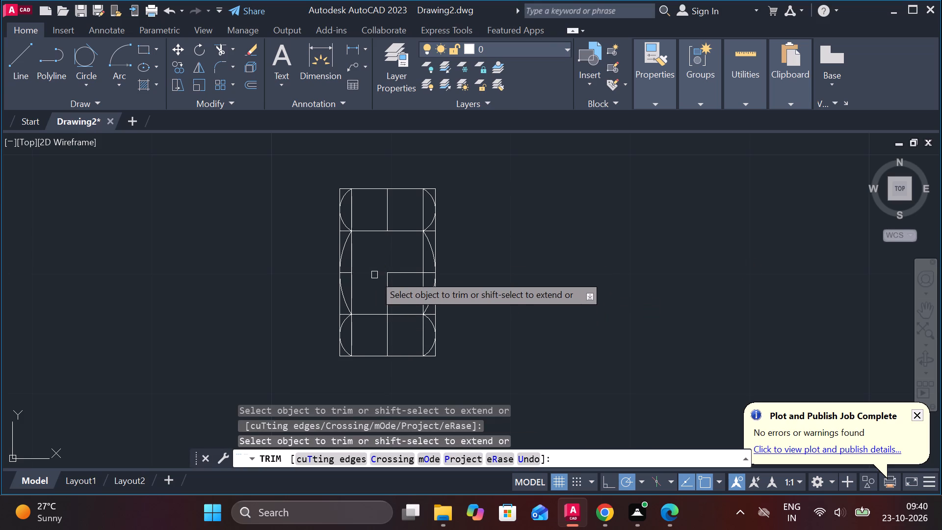
{"action": "left_click", "coordinate": [392, 275]}
{"action": "left_click", "coordinate": [408, 273]}
{"action": "left_click", "coordinate": [378, 280]}
{"action": "left_click", "coordinate": [384, 293]}
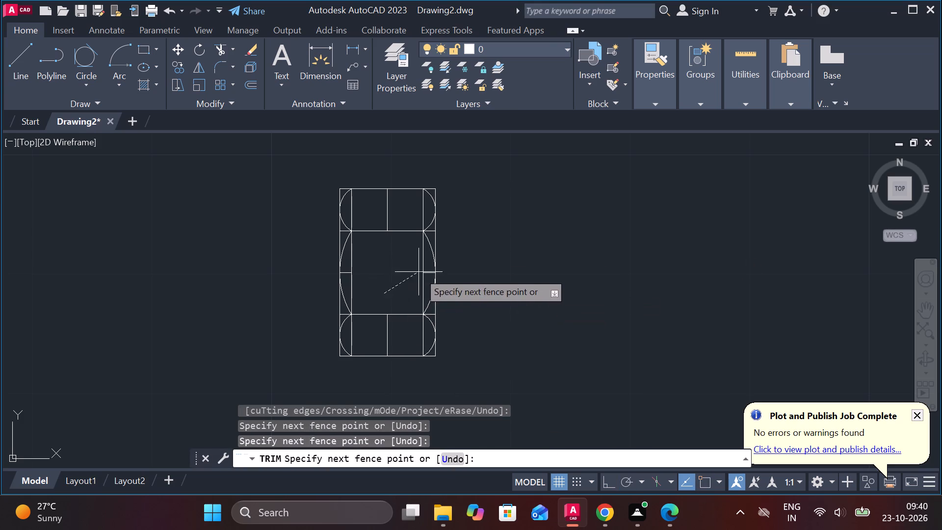
{"action": "left_click", "coordinate": [389, 266]}
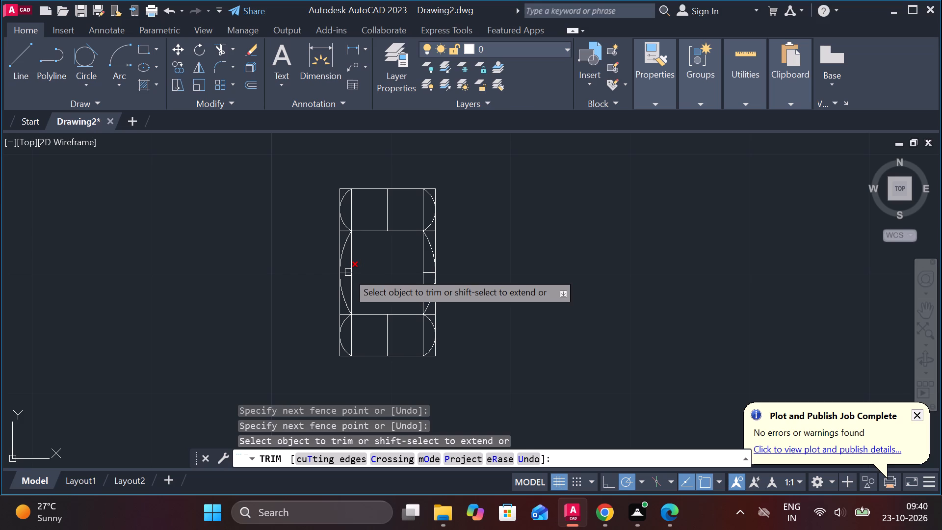
{"action": "left_click", "coordinate": [348, 272]}
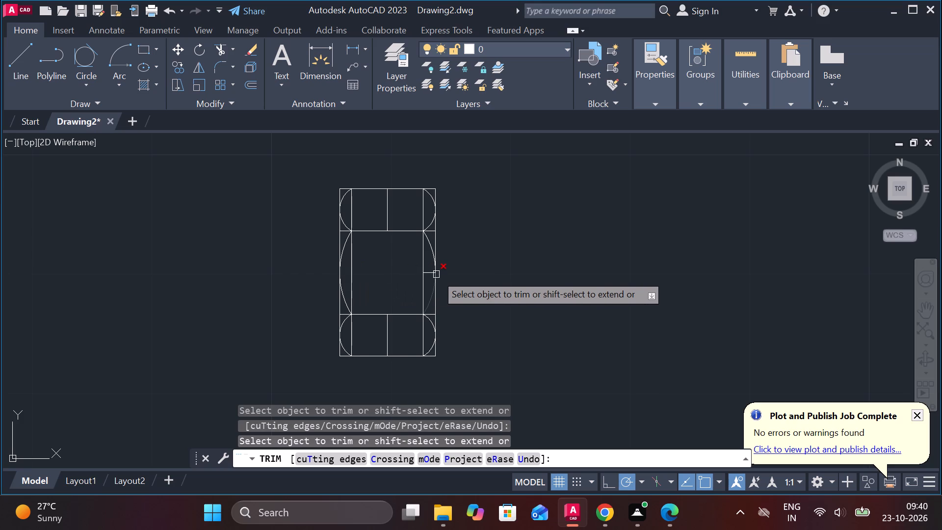
{"action": "left_click", "coordinate": [431, 272]}
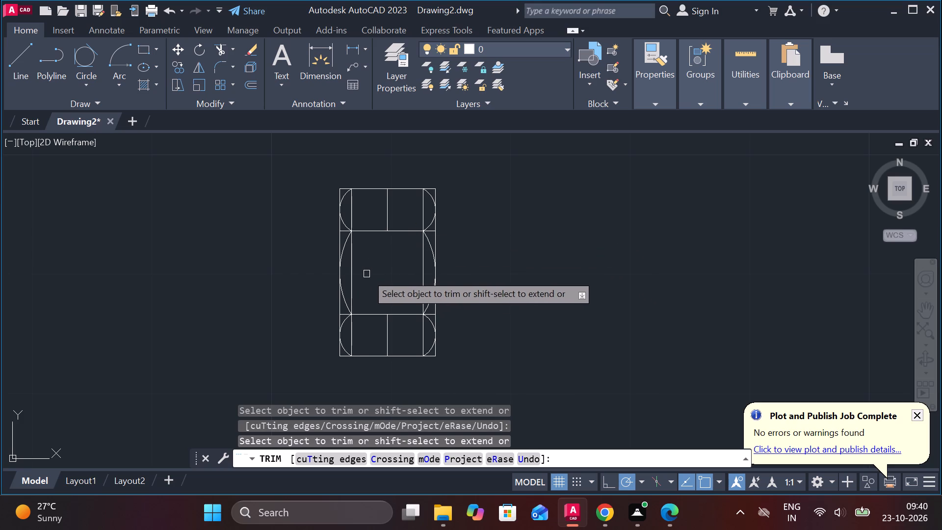
Trim the left vertical offset line and the short horizontal stubs between the left edge and the arc ends.
{"action": "left_click", "coordinate": [350, 203]}
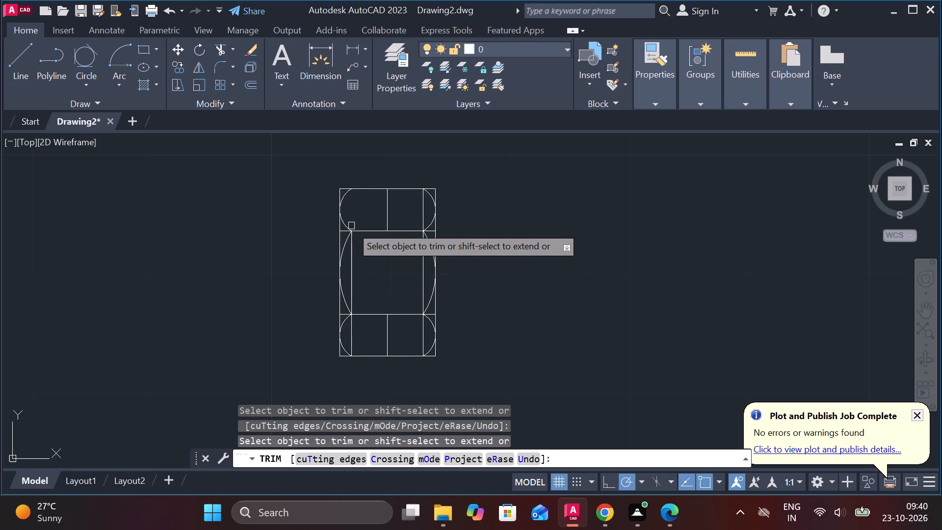
{"action": "scroll", "coordinate": [351, 226], "scroll_direction": "up", "scroll_amount": 2}
{"action": "left_click", "coordinate": [335, 238]}
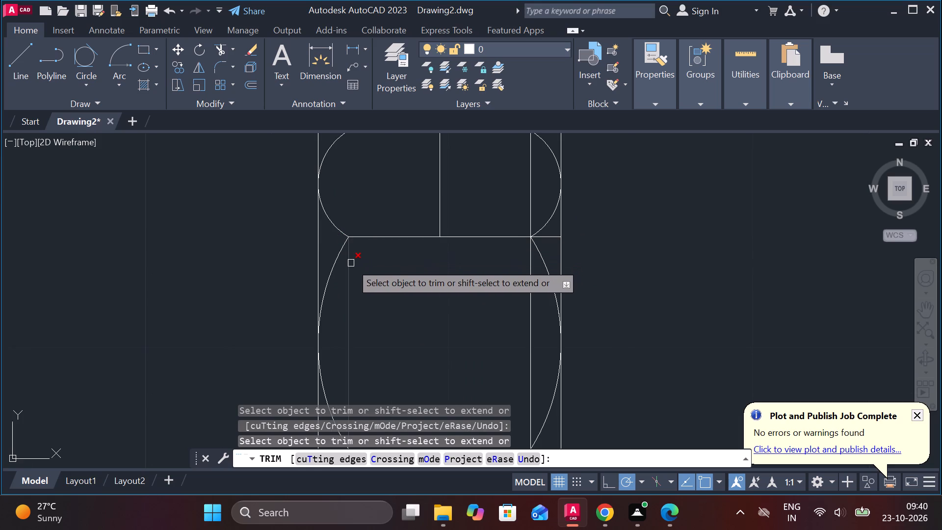
{"action": "left_click", "coordinate": [351, 263]}
{"action": "scroll", "coordinate": [351, 263], "scroll_direction": "down", "scroll_amount": 3}
{"action": "middle_click_drag", "start_coordinate": [359, 303], "coordinate": [358, 257]}
{"action": "scroll", "coordinate": [346, 265], "scroll_direction": "up", "scroll_amount": 2}
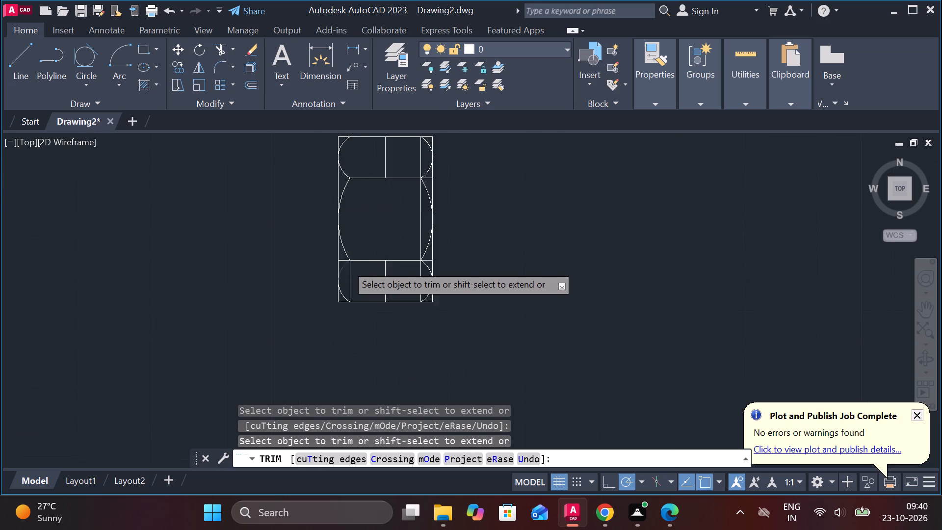
{"action": "left_click", "coordinate": [341, 256]}
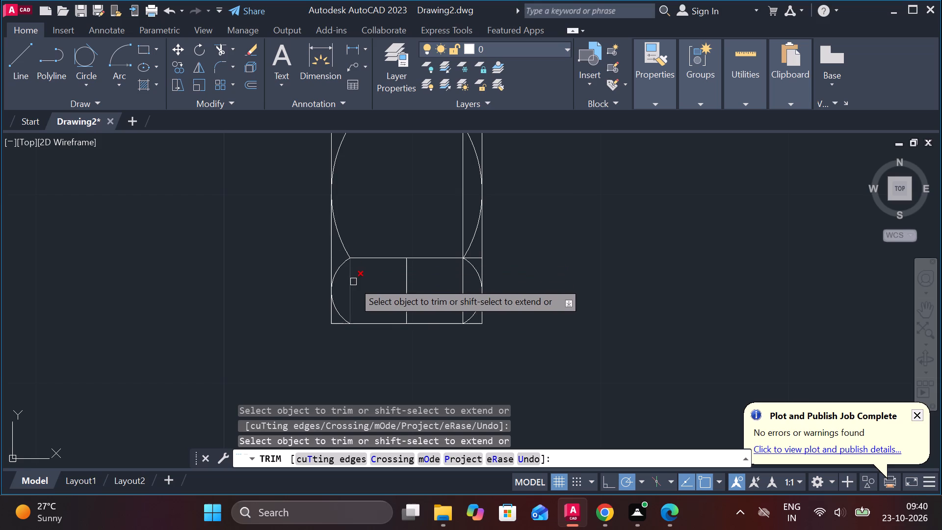
{"action": "left_click", "coordinate": [353, 282]}
Trim the right vertical offset line and the short horizontal stubs between the arc ends and the right edge.
{"action": "left_click", "coordinate": [462, 282]}
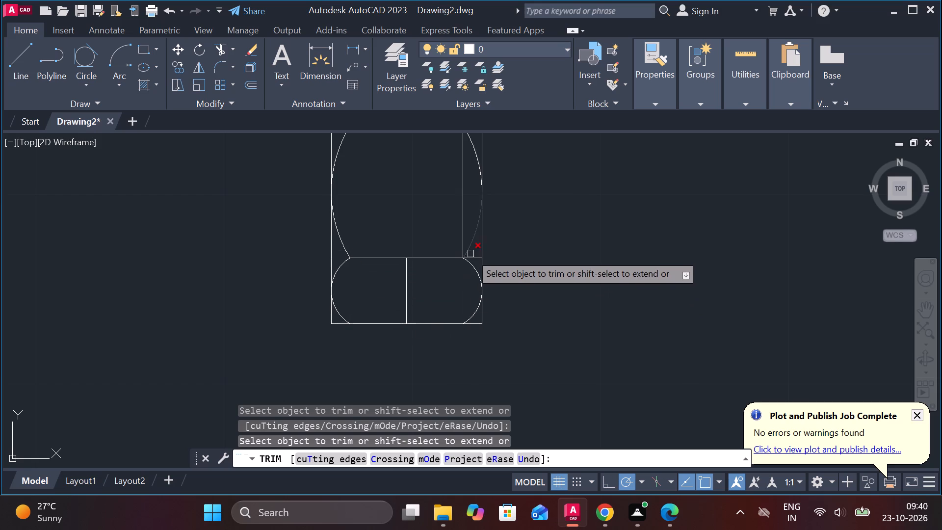
{"action": "left_click", "coordinate": [476, 260]}
{"action": "middle_click_drag", "start_coordinate": [502, 240], "coordinate": [477, 404]}
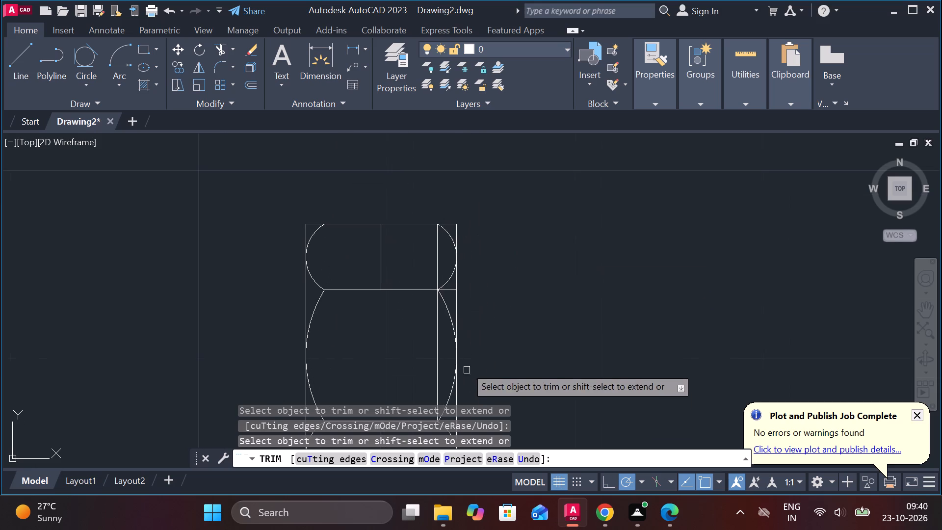
{"action": "left_click", "coordinate": [451, 290]}
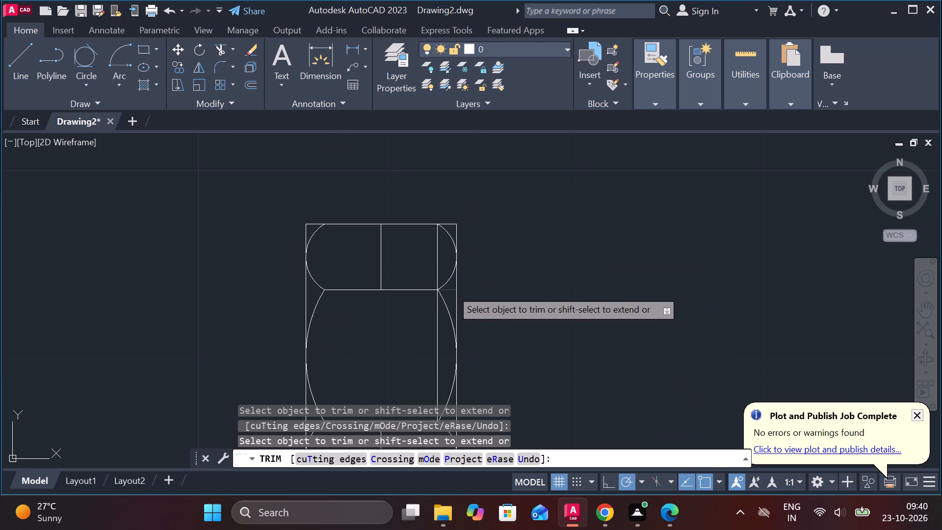
{"action": "left_click", "coordinate": [437, 313]}
{"action": "left_click", "coordinate": [437, 253]}
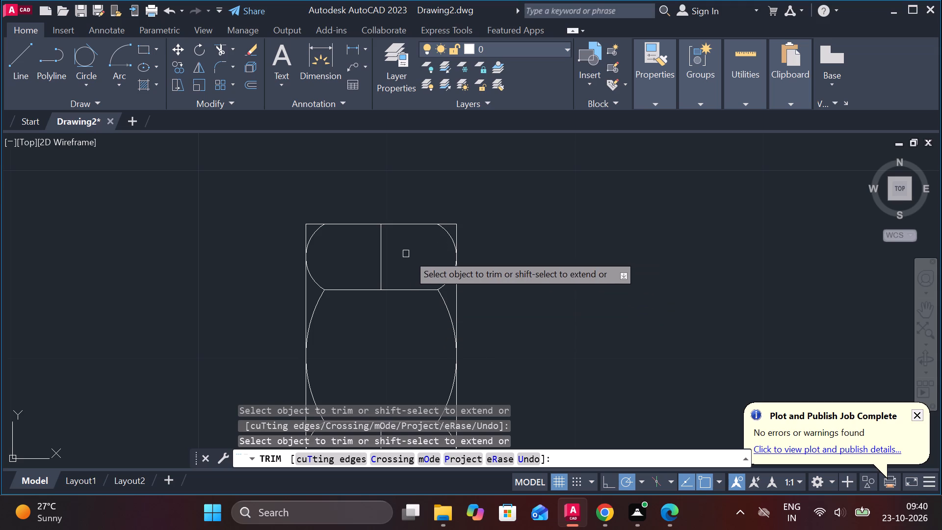
Trim the rectangle's two bottom corners outside the lower end arcs.
{"action": "scroll", "coordinate": [434, 258], "scroll_direction": "down", "scroll_amount": 3}
{"action": "scroll", "coordinate": [412, 298], "scroll_direction": "up", "scroll_amount": 3}
{"action": "middle_click_drag", "start_coordinate": [477, 332], "coordinate": [475, 323]}
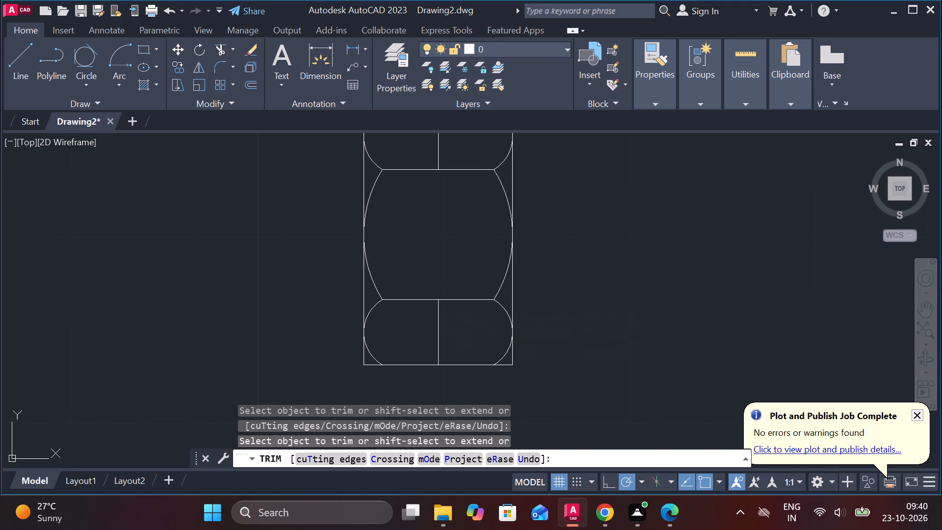
{"action": "middle_click_drag", "start_coordinate": [475, 323], "coordinate": [473, 295]}
{"action": "double_click", "coordinate": [507, 327]}
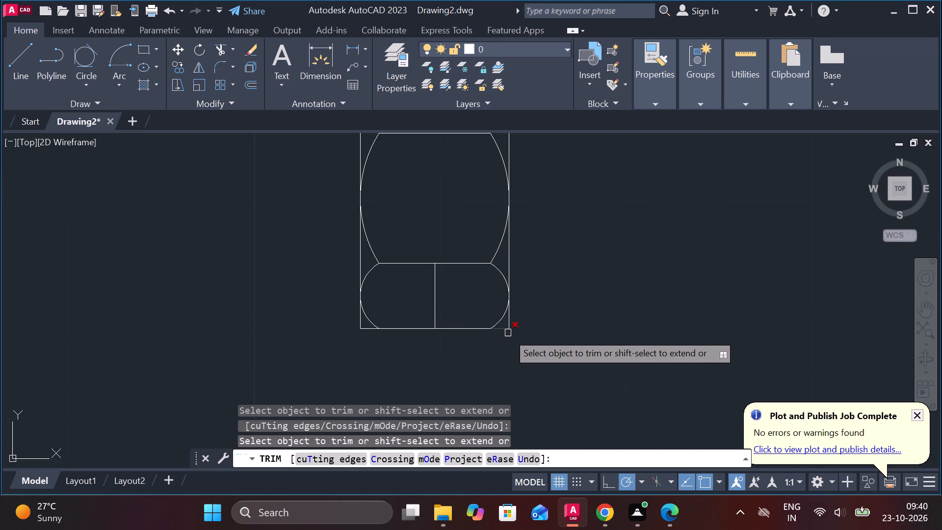
{"action": "left_click", "coordinate": [508, 333]}
{"action": "left_click", "coordinate": [510, 326]}
{"action": "left_click", "coordinate": [511, 321]}
{"action": "left_click", "coordinate": [512, 329]}
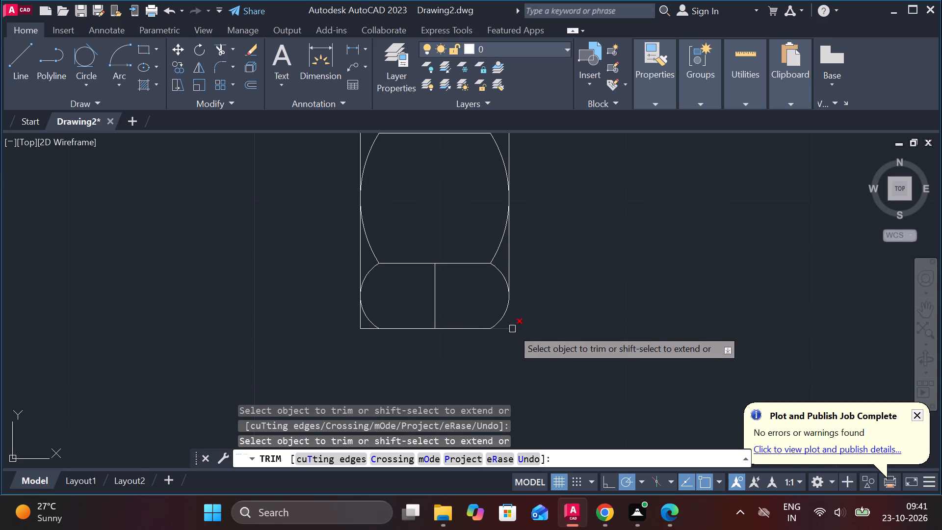
{"action": "left_click", "coordinate": [366, 330]}
{"action": "left_click", "coordinate": [364, 323]}
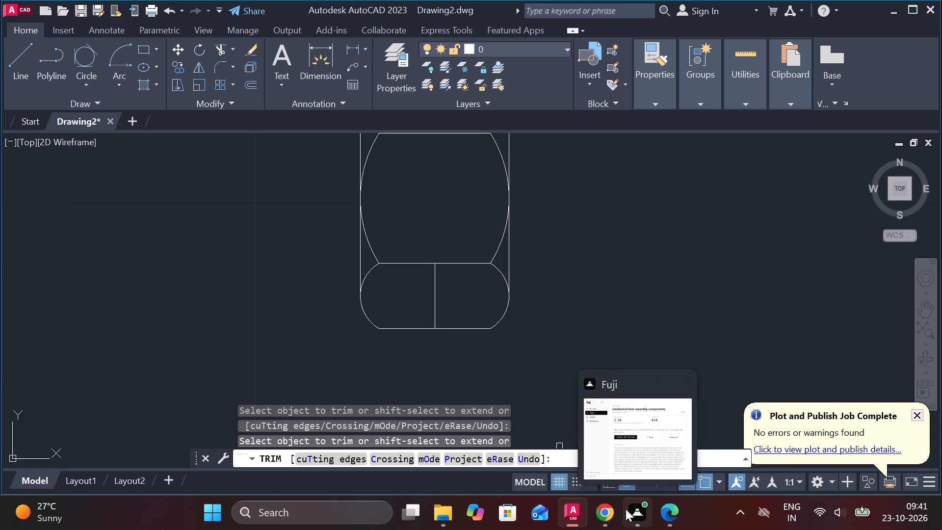
Trim the rectangle's two top corners outside the upper end arcs.
{"action": "middle_click_drag", "start_coordinate": [393, 245], "coordinate": [369, 351]}
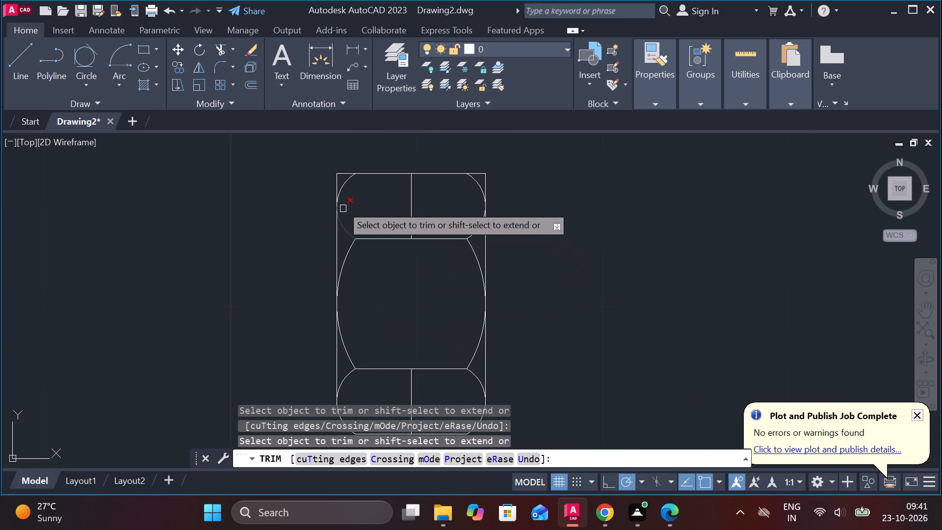
{"action": "left_click", "coordinate": [334, 176]}
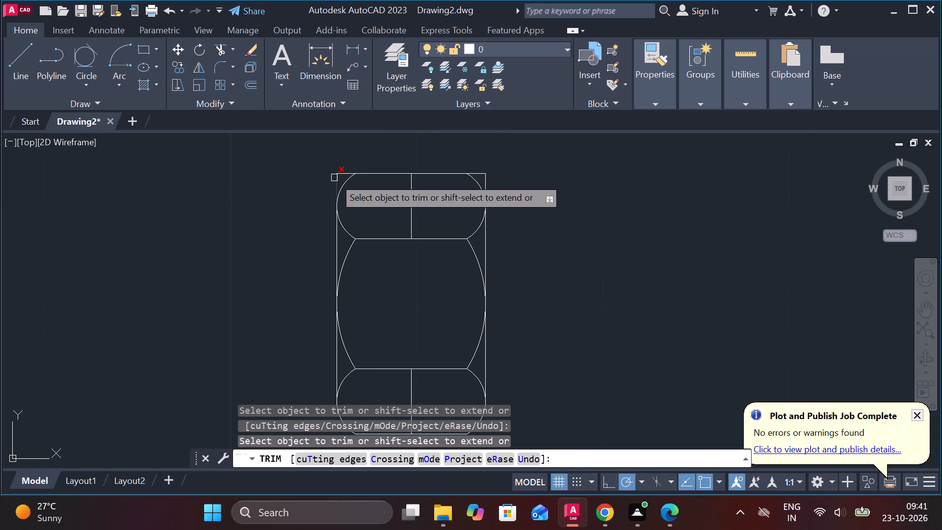
{"action": "left_click", "coordinate": [334, 178]}
{"action": "left_click", "coordinate": [340, 177]}
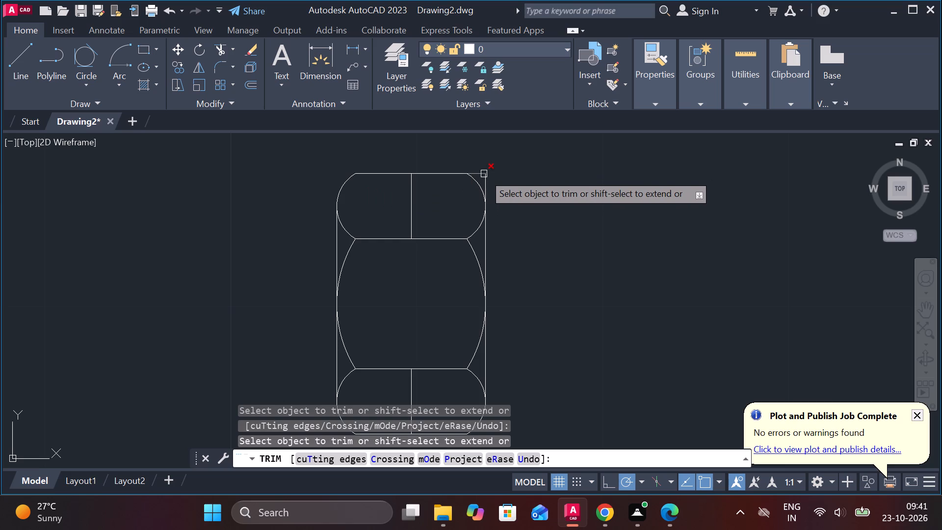
{"action": "left_click", "coordinate": [484, 174]}
{"action": "left_click", "coordinate": [484, 180]}
{"action": "left_click", "coordinate": [484, 175]}
{"action": "left_click", "coordinate": [484, 183]}
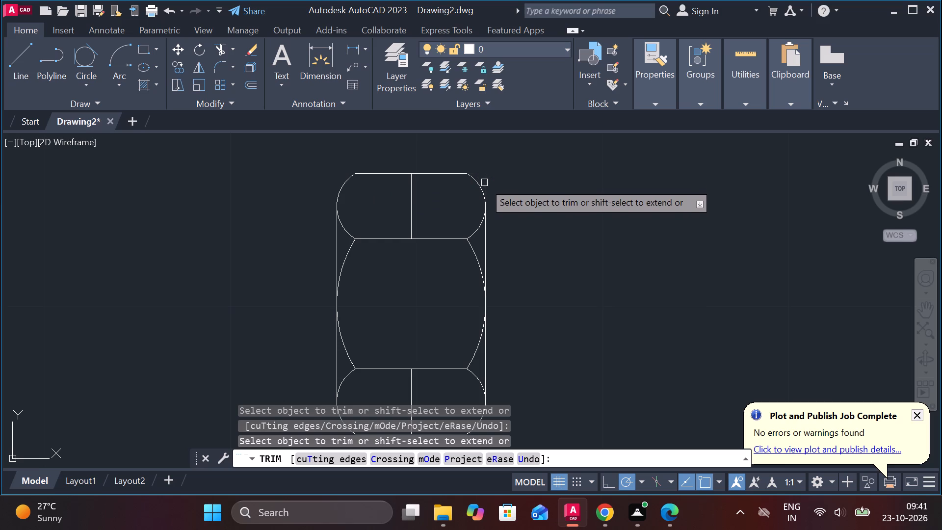
Trim the remaining centre line segments in the top and bottom bands and finish trimming.
{"action": "scroll", "coordinate": [525, 217], "scroll_direction": "down", "scroll_amount": 2}
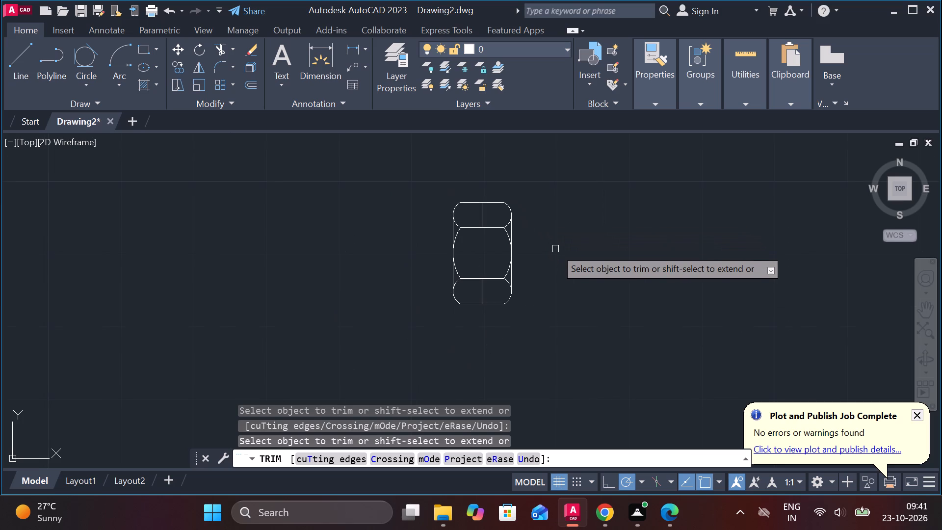
{"action": "left_click", "coordinate": [485, 213]}
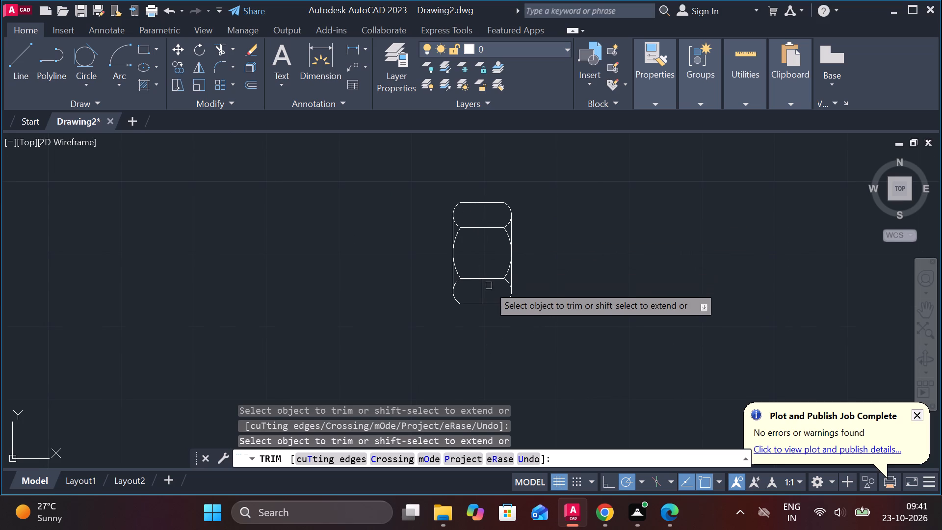
{"action": "left_click", "coordinate": [483, 294]}
{"action": "scroll", "coordinate": [544, 272], "scroll_direction": "down", "scroll_amount": 2}
{"action": "middle_click_drag", "start_coordinate": [557, 275], "coordinate": [538, 275]}
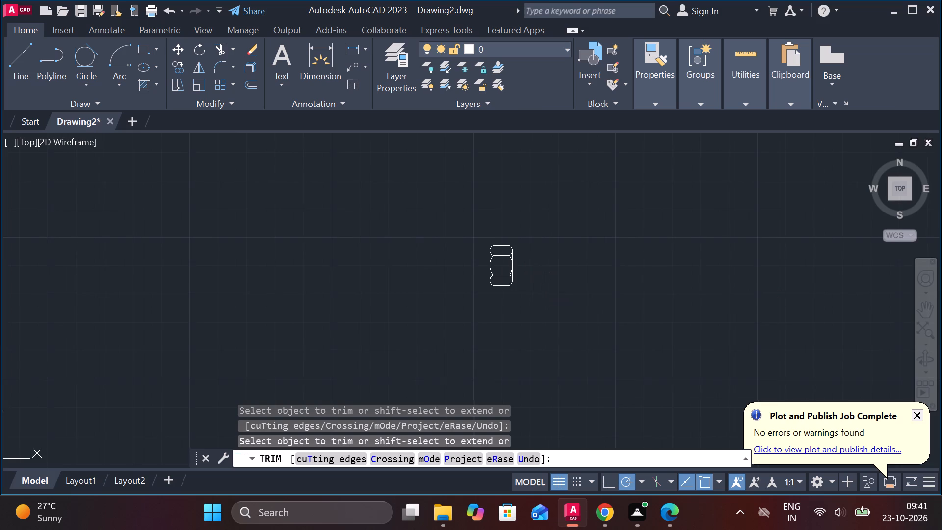
{"action": "scroll", "coordinate": [560, 287], "scroll_direction": "down", "scroll_amount": 3}
{"action": "scroll", "coordinate": [582, 301], "scroll_direction": "up", "scroll_amount": 2}
{"action": "scroll", "coordinate": [582, 301], "scroll_direction": "down", "scroll_amount": 3}
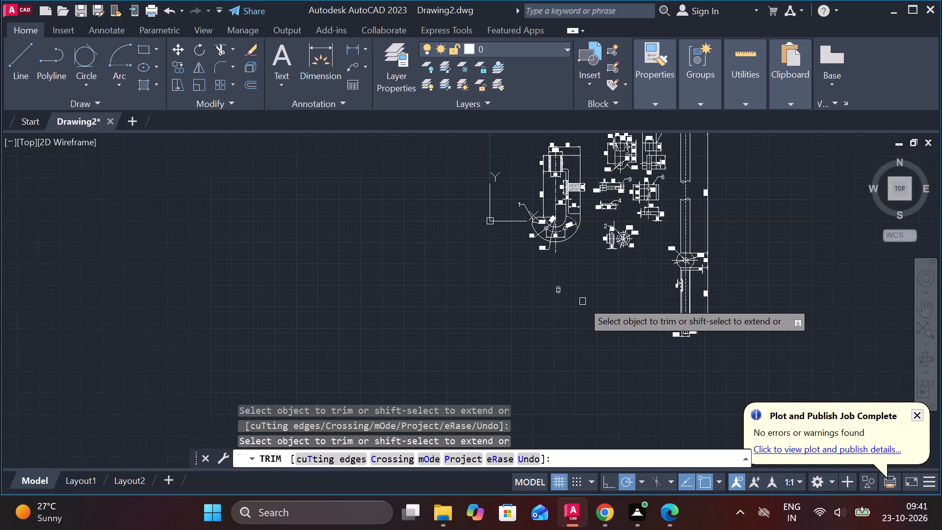
{"action": "scroll", "coordinate": [582, 301], "scroll_direction": "up", "scroll_amount": 3}
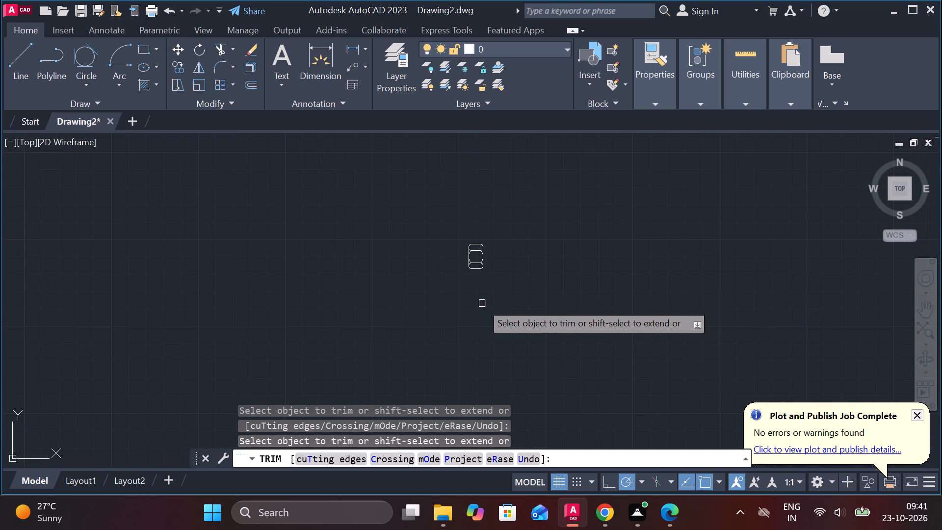
{"action": "scroll", "coordinate": [501, 294], "scroll_direction": "up", "scroll_amount": 3}
{"action": "scroll", "coordinate": [502, 292], "scroll_direction": "down", "scroll_amount": 4}
{"action": "scroll", "coordinate": [540, 304], "scroll_direction": "down", "scroll_amount": 1}
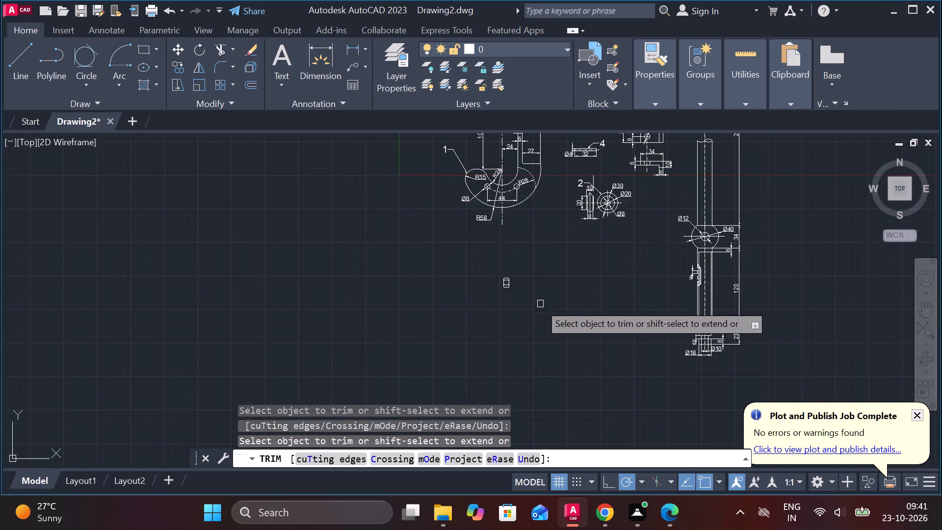
{"action": "scroll", "coordinate": [505, 276], "scroll_direction": "up", "scroll_amount": 6}
{"action": "middle_click_drag", "start_coordinate": [503, 276], "coordinate": [451, 152]}
{"action": "key", "text": "Escape"}
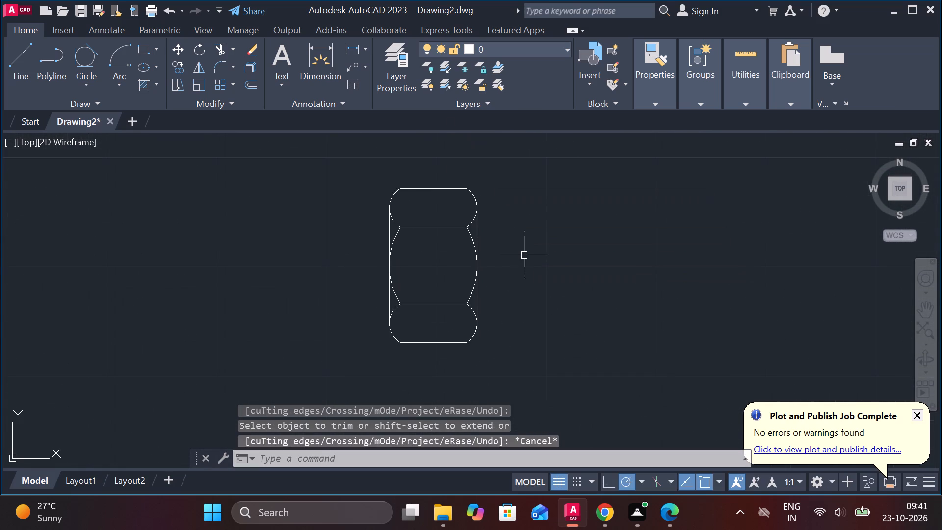
Copy the whole trimmed side view horizontally to the right, leaving a clear gap beside the original.
{"action": "left_click", "coordinate": [365, 163]}
{"action": "left_click", "coordinate": [534, 370]}
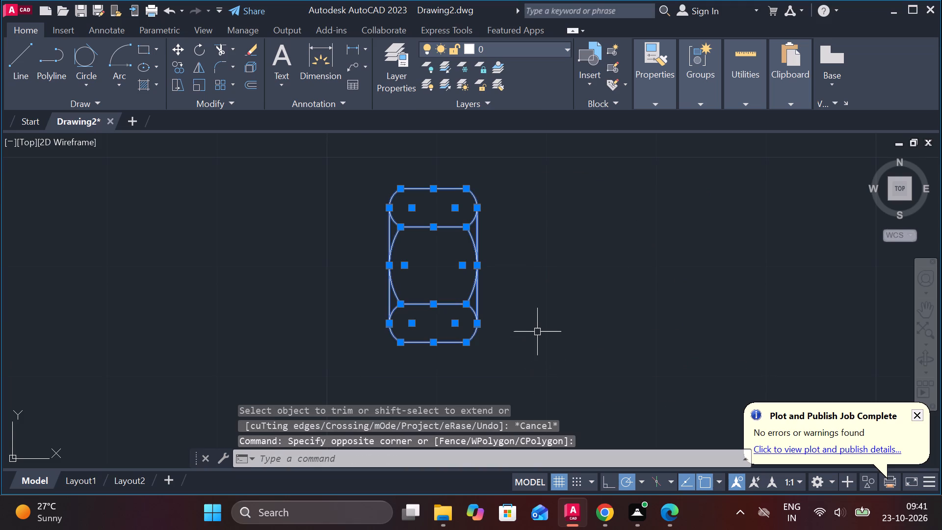
{"action": "type", "text": "CO"}
{"action": "key", "text": "Return"}
{"action": "left_click", "coordinate": [538, 330]}
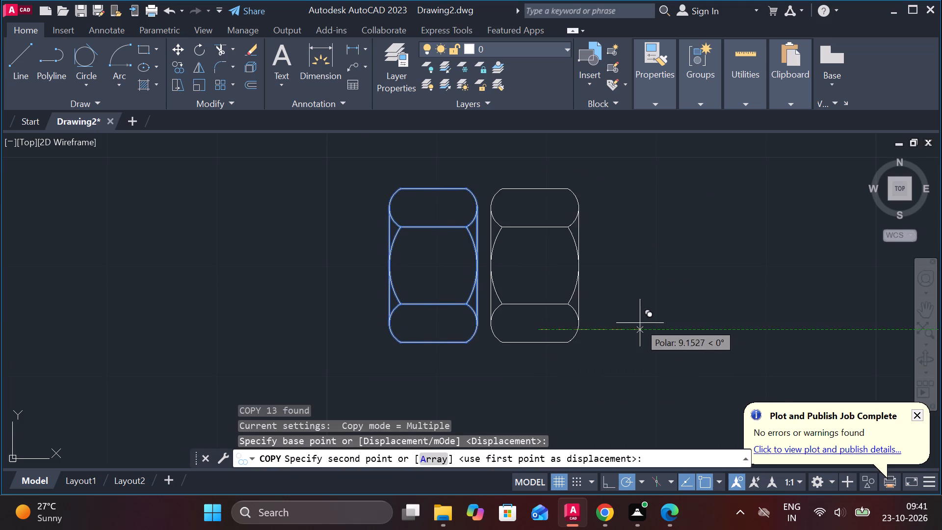
{"action": "middle_click_drag", "start_coordinate": [669, 321], "coordinate": [505, 318]}
{"action": "left_click", "coordinate": [599, 317]}
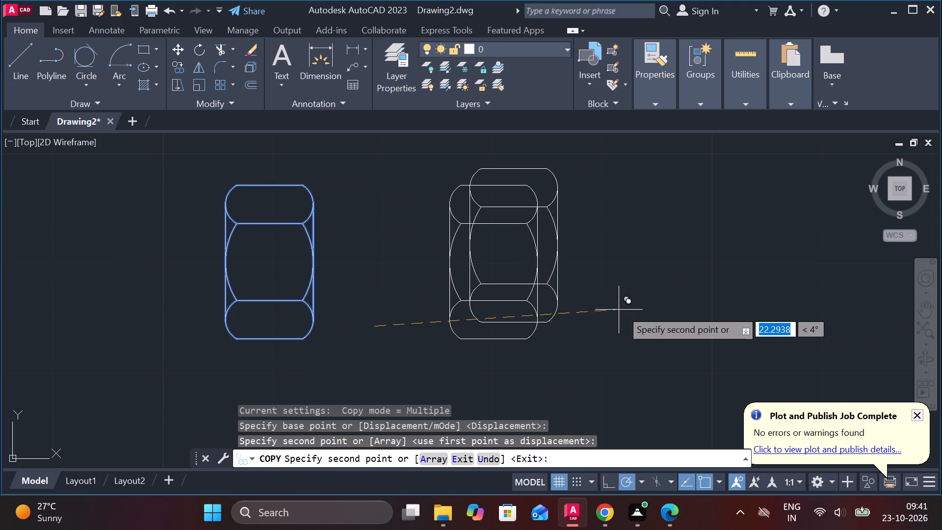
{"action": "key", "text": "Escape"}
Draw a vertical centre line on the copied view from the top edge's midpoint to the bottom edge's midpoint.
{"action": "key", "text": "l"}
{"action": "key", "text": "Return"}
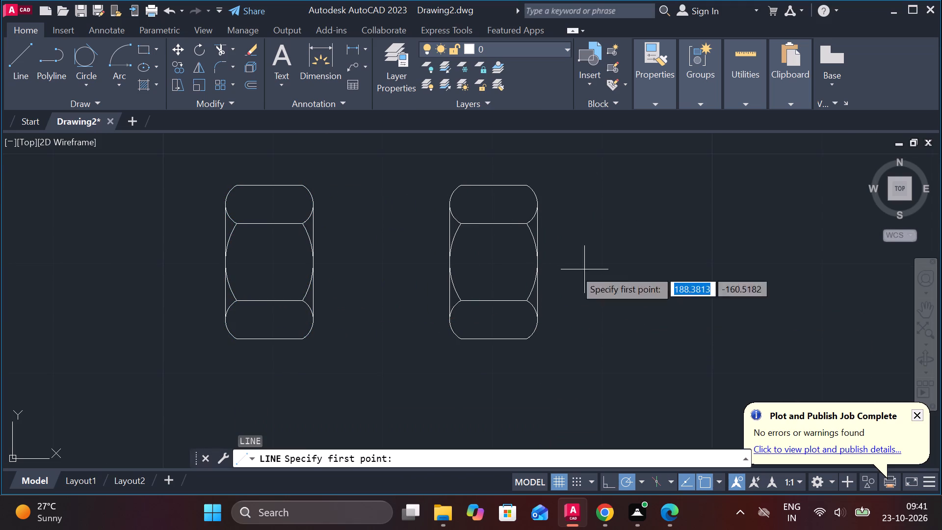
{"action": "left_click", "coordinate": [493, 186]}
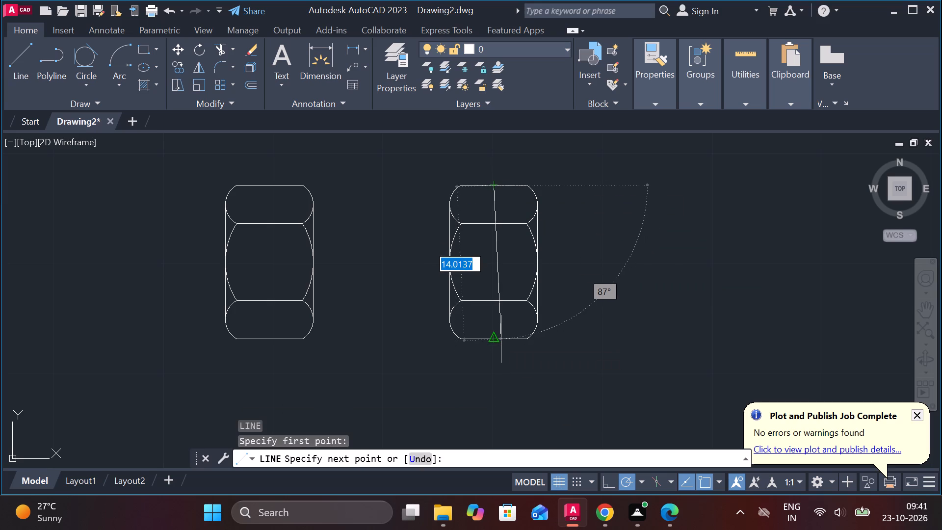
{"action": "left_click", "coordinate": [489, 339]}
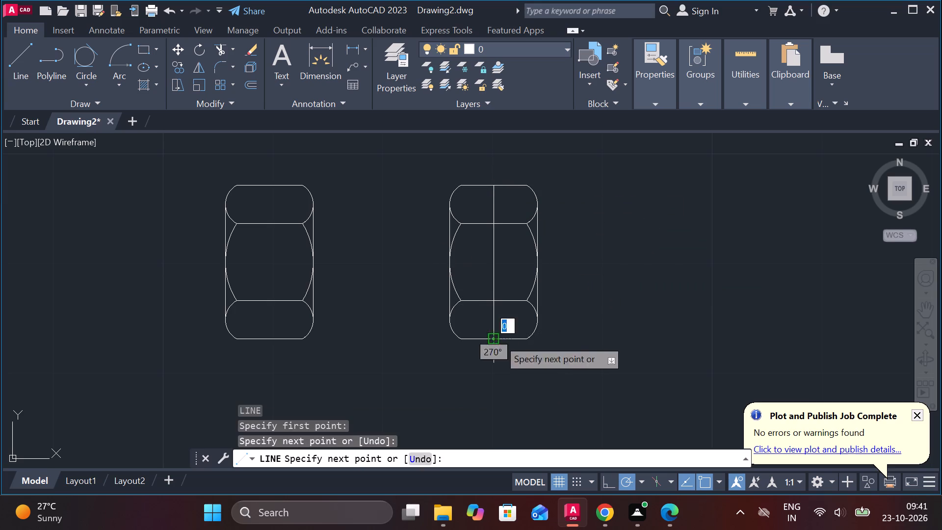
Trim away the half of the copied view to the right of its vertical centre line.
{"action": "key", "text": "Escape"}
{"action": "type", "text": "TR"}
{"action": "key", "text": "space"}
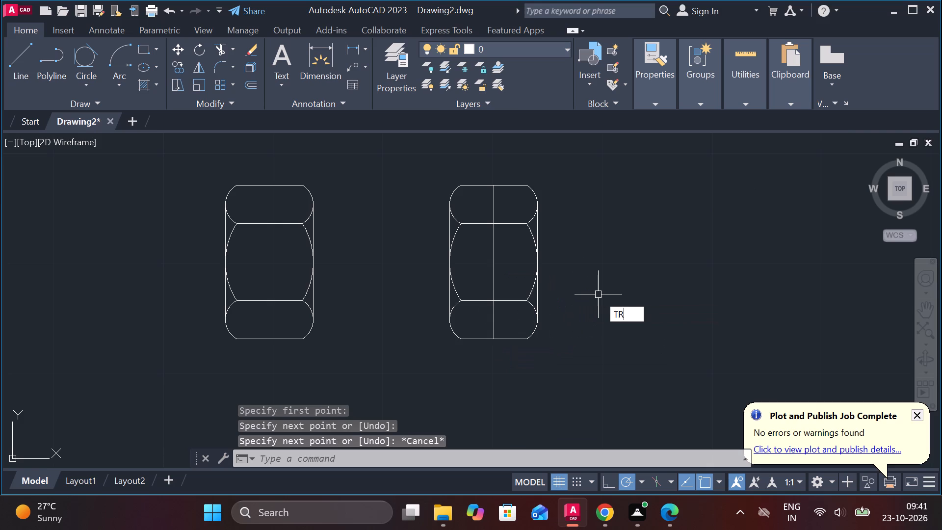
{"action": "left_click_drag", "start_coordinate": [513, 170], "coordinate": [519, 349]}
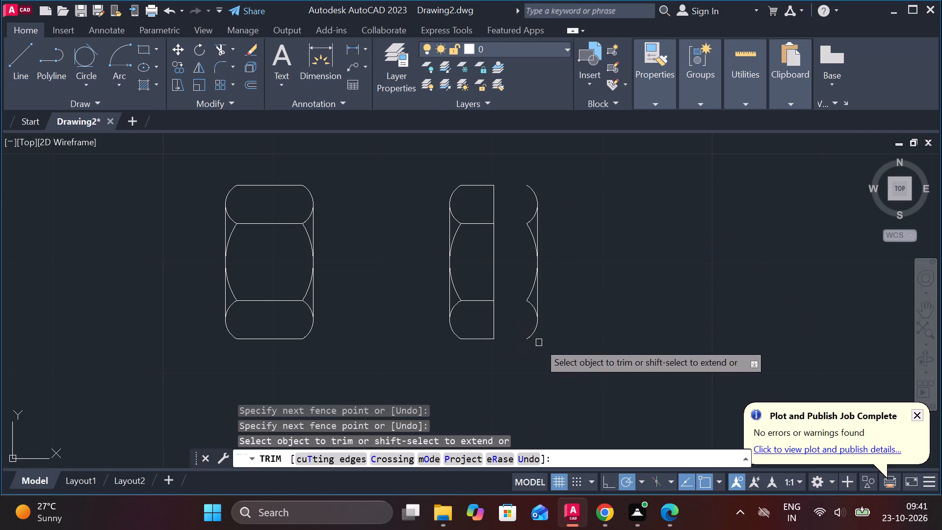
{"action": "left_click_drag", "start_coordinate": [557, 345], "coordinate": [523, 284]}
{"action": "left_click_drag", "start_coordinate": [523, 281], "coordinate": [543, 262]}
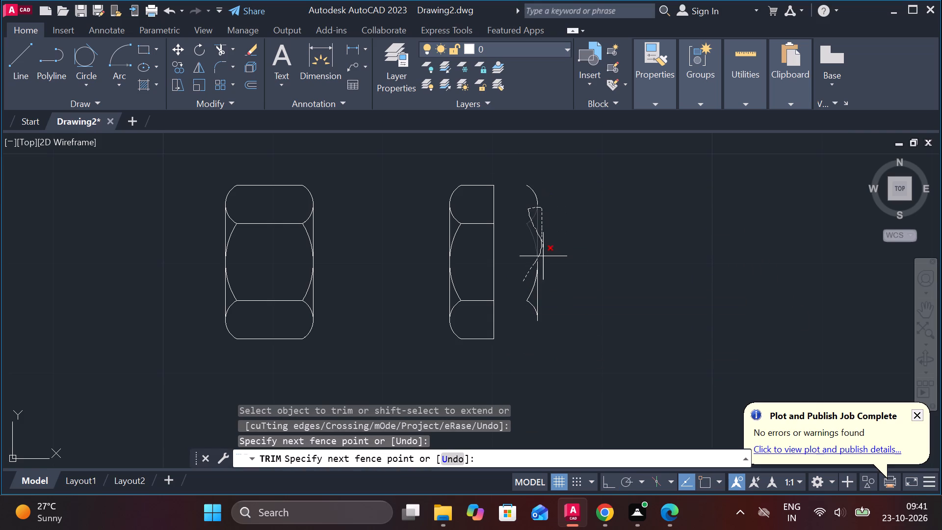
{"action": "left_click_drag", "start_coordinate": [543, 262], "coordinate": [533, 269]}
{"action": "left_click", "coordinate": [528, 310]}
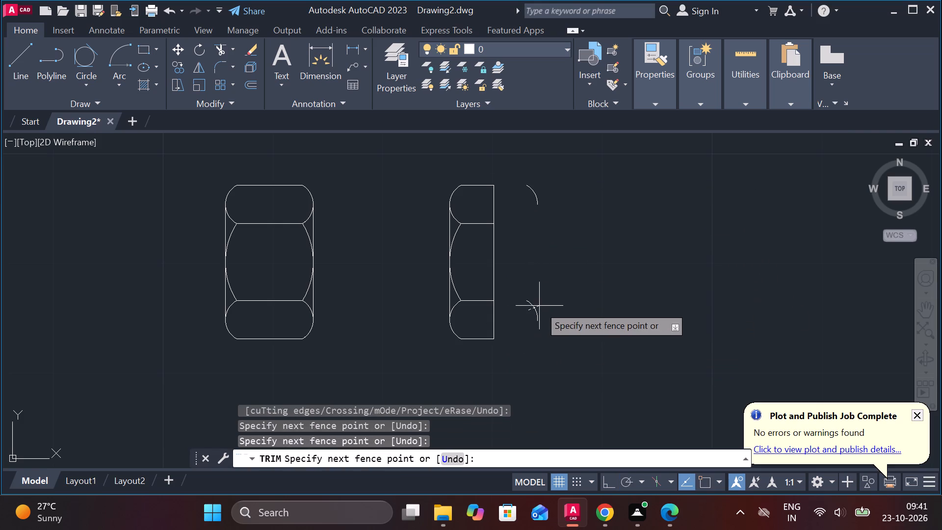
{"action": "left_click", "coordinate": [539, 306]}
{"action": "left_click", "coordinate": [532, 192]}
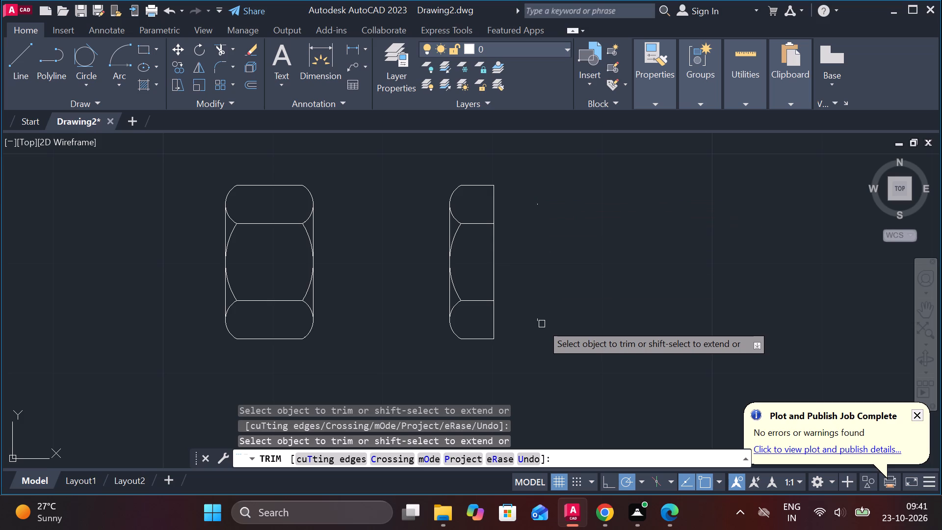
{"action": "left_click", "coordinate": [537, 320]}
{"action": "left_click", "coordinate": [539, 199]}
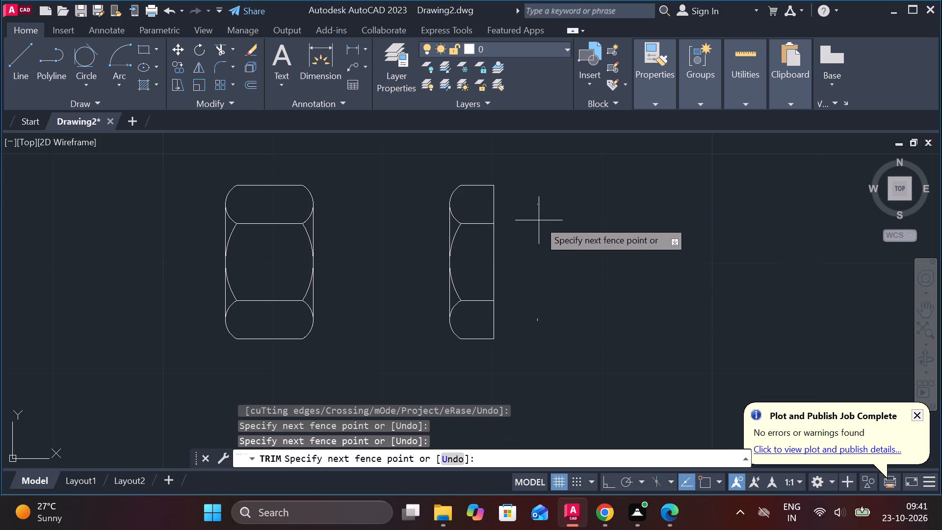
{"action": "left_click", "coordinate": [538, 208]}
{"action": "scroll", "coordinate": [550, 223], "scroll_direction": "up", "scroll_amount": 4}
{"action": "middle_click_drag", "start_coordinate": [571, 268], "coordinate": [577, 322]}
{"action": "scroll", "coordinate": [575, 311], "scroll_direction": "down", "scroll_amount": 2}
{"action": "left_click_drag", "start_coordinate": [578, 300], "coordinate": [569, 291]}
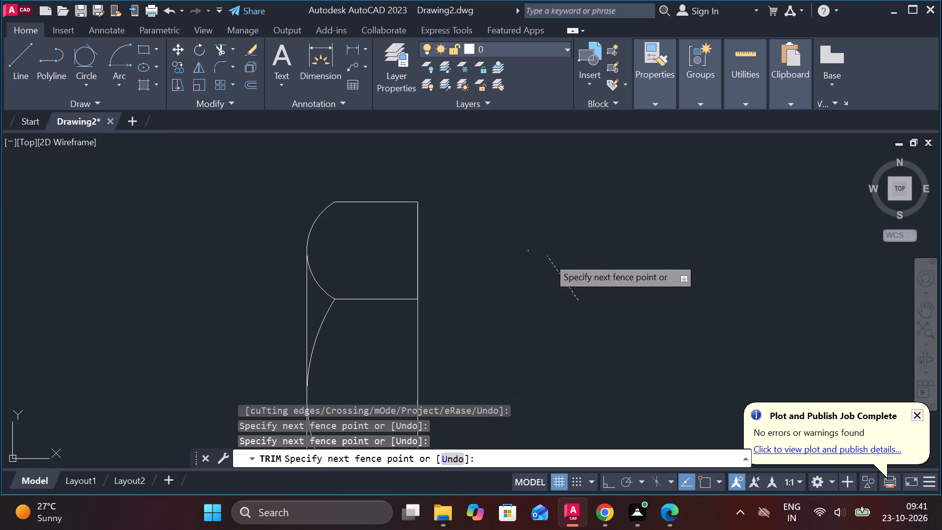
{"action": "key", "text": "Escape"}
Erase the small leftover fragments beside the upper and lower ends of the trimmed half view.
{"action": "left_click_drag", "start_coordinate": [586, 306], "coordinate": [581, 303]}
{"action": "left_click", "coordinate": [483, 196]}
{"action": "type", "text": "E"}
{"action": "key", "text": "space"}
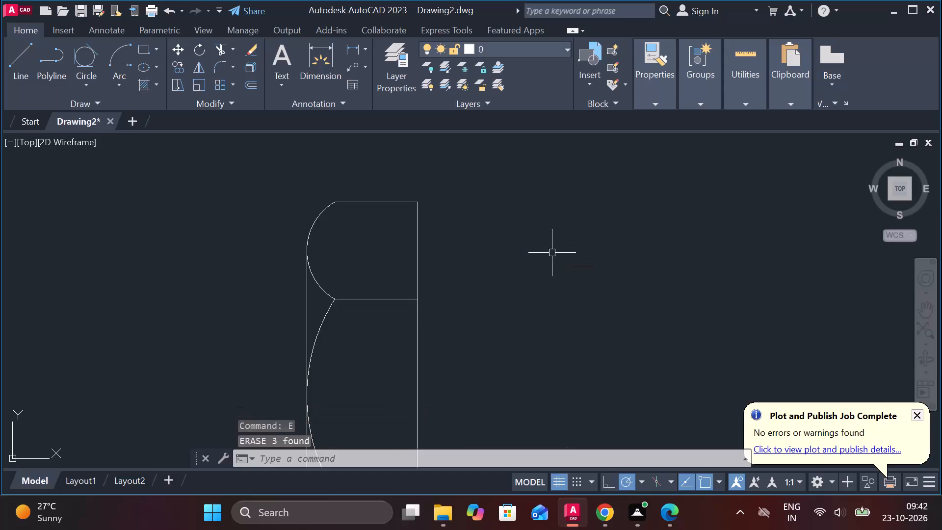
{"action": "scroll", "coordinate": [553, 257], "scroll_direction": "down", "scroll_amount": 2}
{"action": "left_click_drag", "start_coordinate": [575, 396], "coordinate": [568, 391]}
{"action": "left_click", "coordinate": [535, 343]}
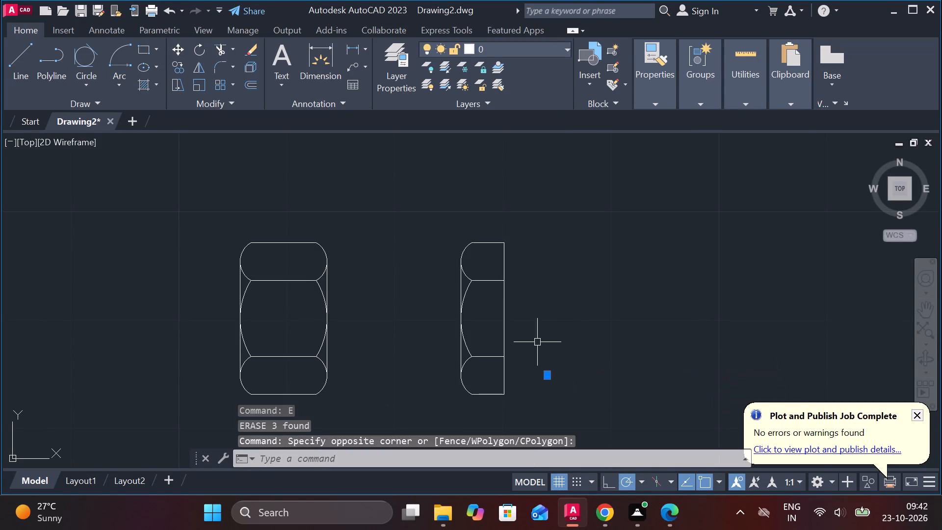
{"action": "type", "text": "E"}
{"action": "key", "text": "space"}
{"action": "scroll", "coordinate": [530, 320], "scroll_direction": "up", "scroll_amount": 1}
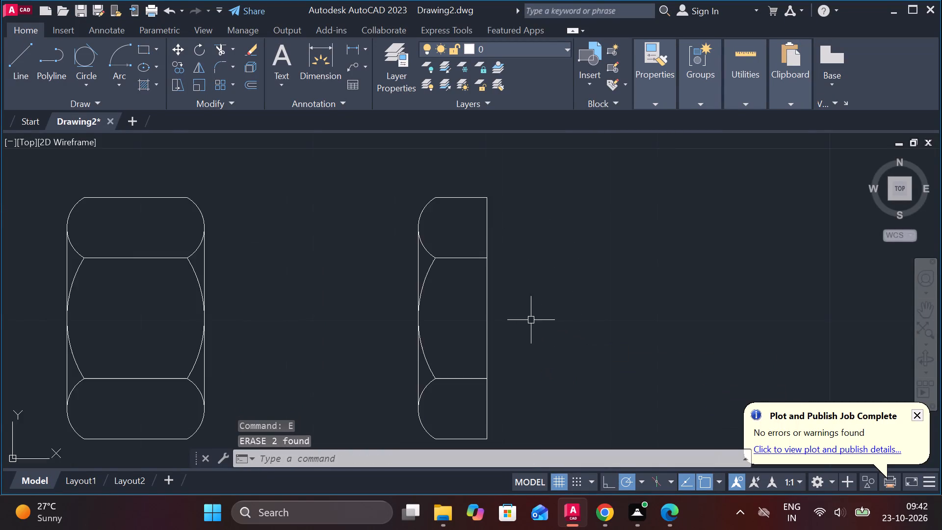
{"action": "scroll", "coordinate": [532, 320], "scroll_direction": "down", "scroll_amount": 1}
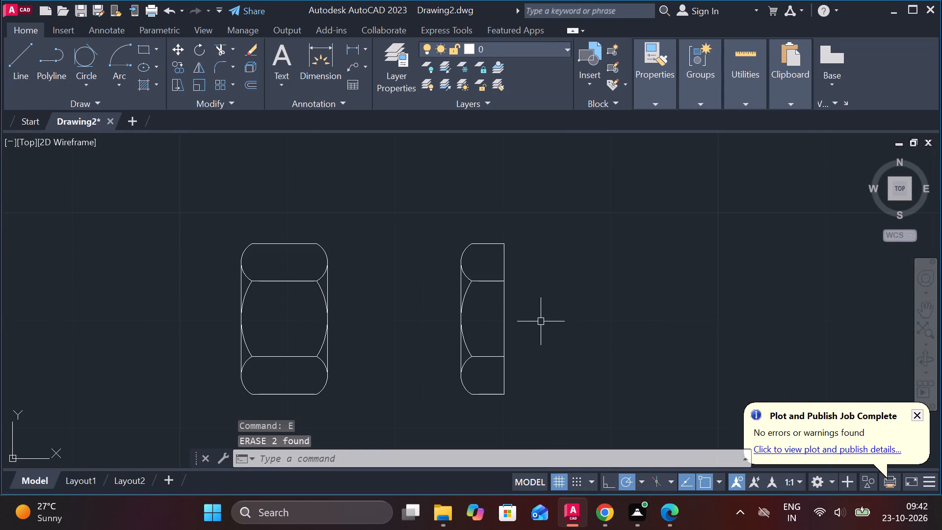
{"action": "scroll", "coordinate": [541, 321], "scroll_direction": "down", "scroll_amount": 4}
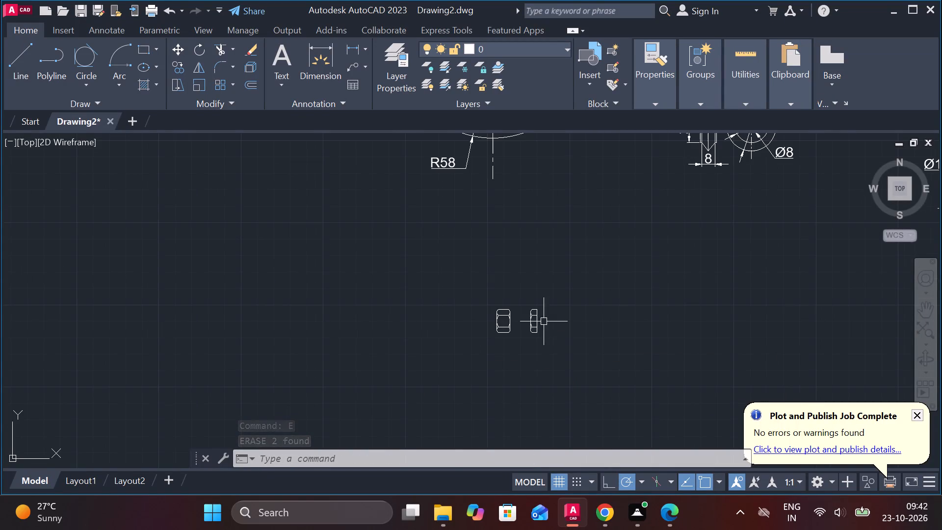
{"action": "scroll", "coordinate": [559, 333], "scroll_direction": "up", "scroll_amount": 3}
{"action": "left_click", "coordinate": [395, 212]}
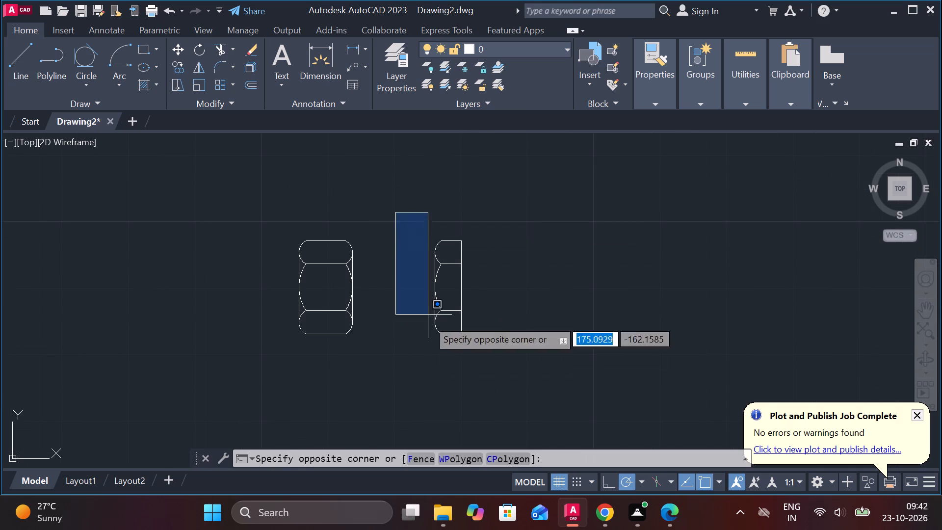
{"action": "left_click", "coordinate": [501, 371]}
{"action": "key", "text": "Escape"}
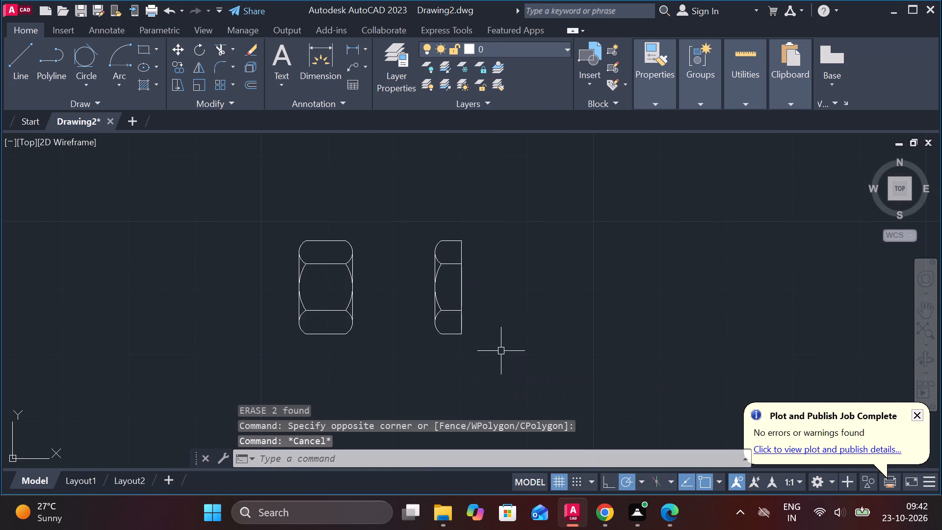
Draw a shank outline from the half view's upper band corner: 54 to the right, 7 down, and back to the straight edge.
{"action": "key", "text": "l"}
{"action": "key", "text": "Return"}
{"action": "middle_click_drag", "start_coordinate": [493, 348], "coordinate": [393, 360]}
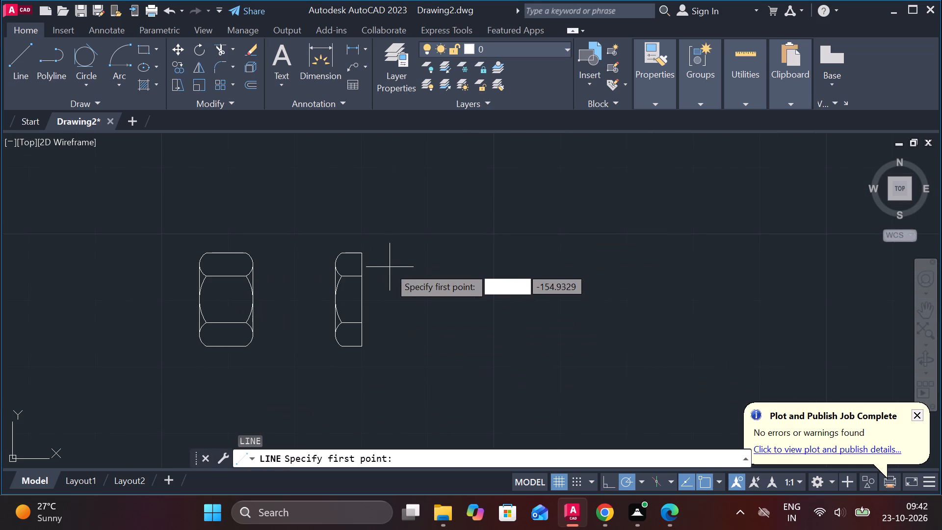
{"action": "left_click", "coordinate": [367, 275]}
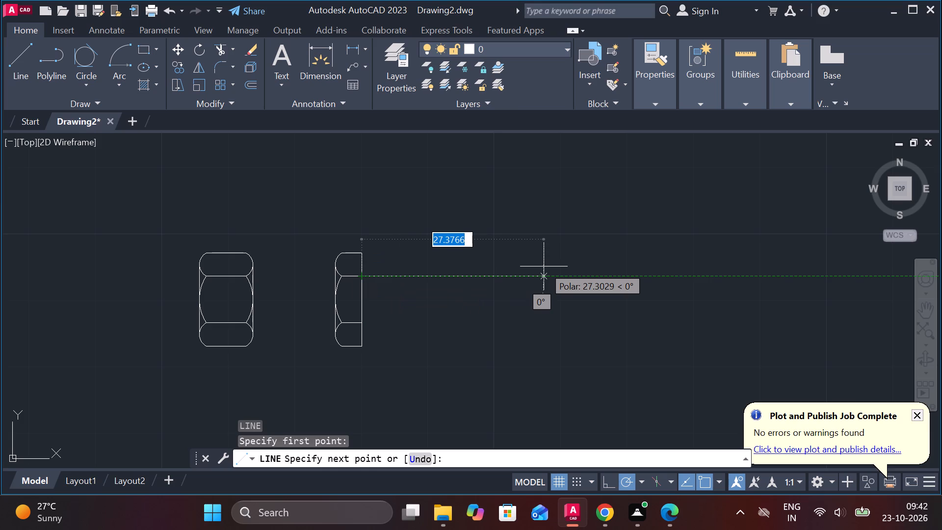
{"action": "type", "text": "54"}
{"action": "key", "text": "space"}
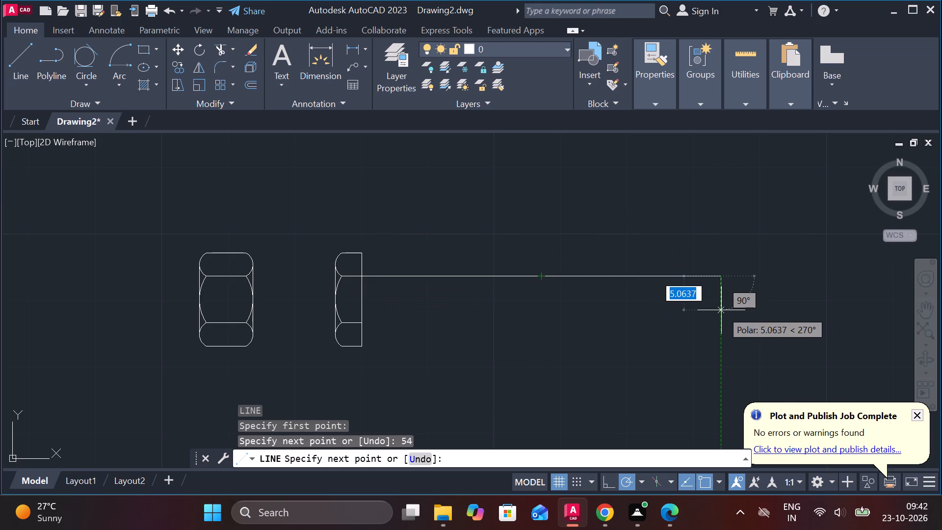
{"action": "key", "text": "7"}
{"action": "key", "text": "Return"}
{"action": "left_click", "coordinate": [373, 321]}
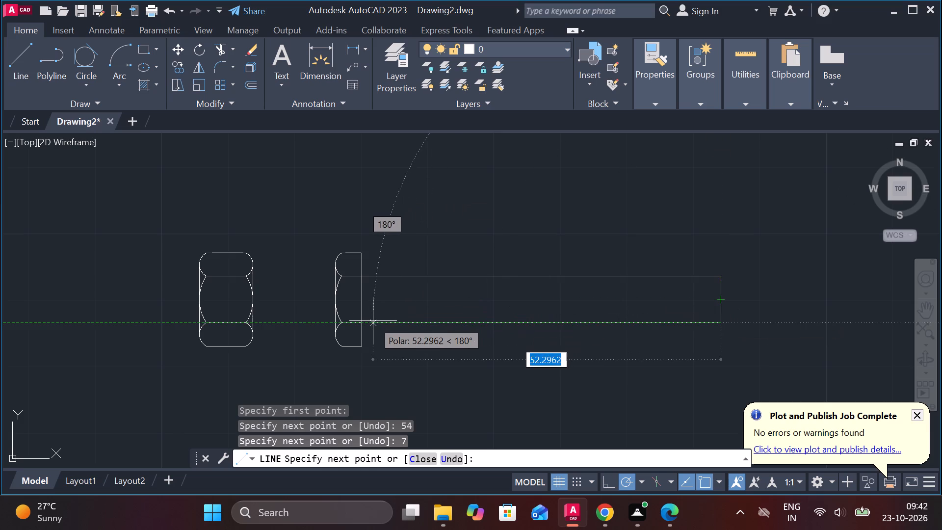
{"action": "key", "text": "ctrl+z"}
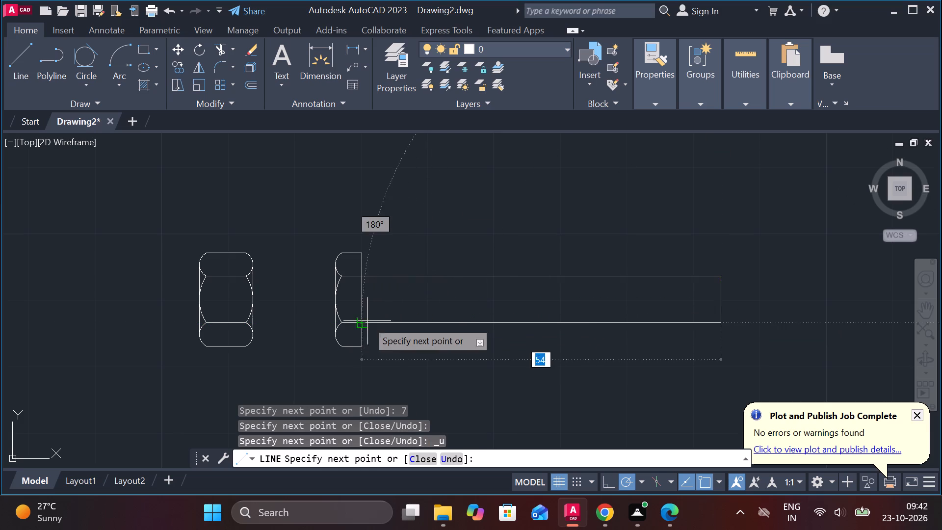
{"action": "scroll", "coordinate": [346, 320], "scroll_direction": "up", "scroll_amount": 3}
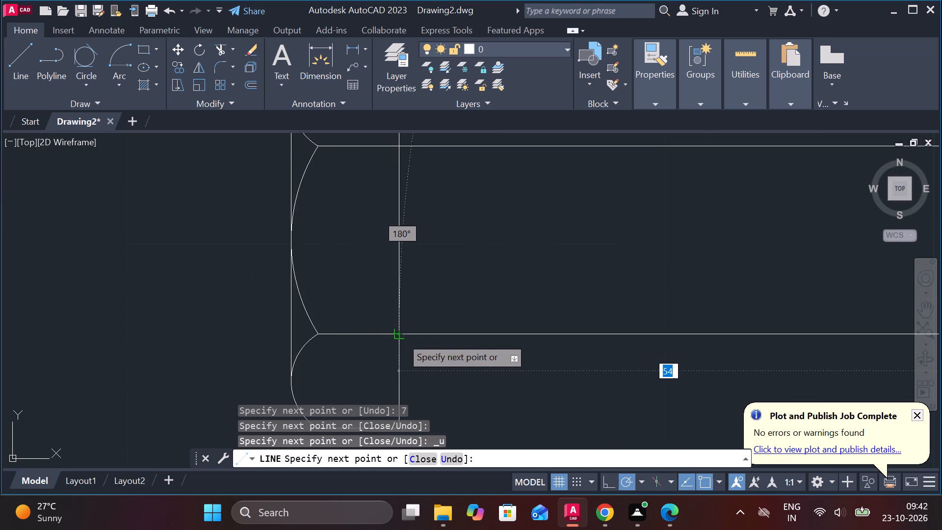
{"action": "left_click", "coordinate": [401, 337]}
{"action": "scroll", "coordinate": [480, 326], "scroll_direction": "down", "scroll_amount": 2}
{"action": "middle_click_drag", "start_coordinate": [505, 332], "coordinate": [389, 329]}
{"action": "key", "text": "Escape"}
Move the full side view about 65 units horizontally to the right, onto the shank near its free end.
{"action": "scroll", "coordinate": [517, 352], "scroll_direction": "down", "scroll_amount": 2}
{"action": "middle_click_drag", "start_coordinate": [516, 352], "coordinate": [408, 331]}
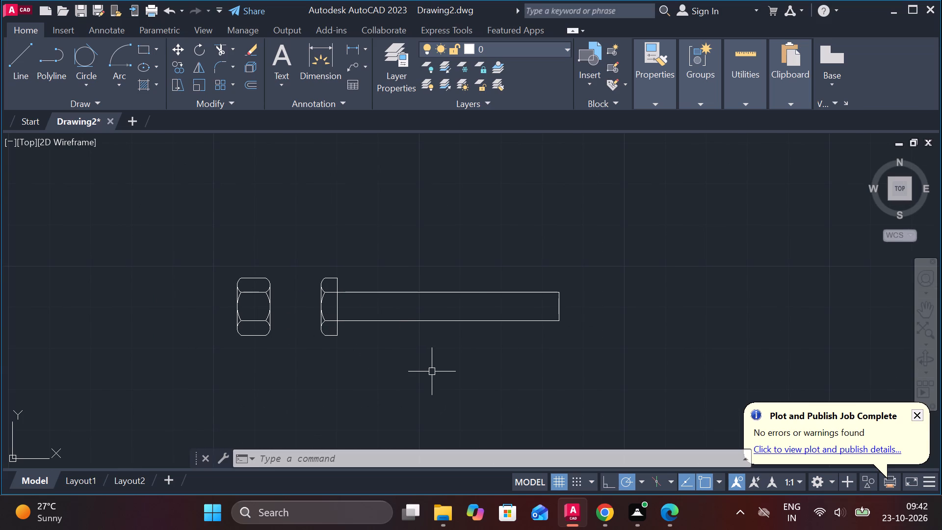
{"action": "scroll", "coordinate": [432, 371], "scroll_direction": "down", "scroll_amount": 1}
{"action": "scroll", "coordinate": [364, 356], "scroll_direction": "up", "scroll_amount": 1}
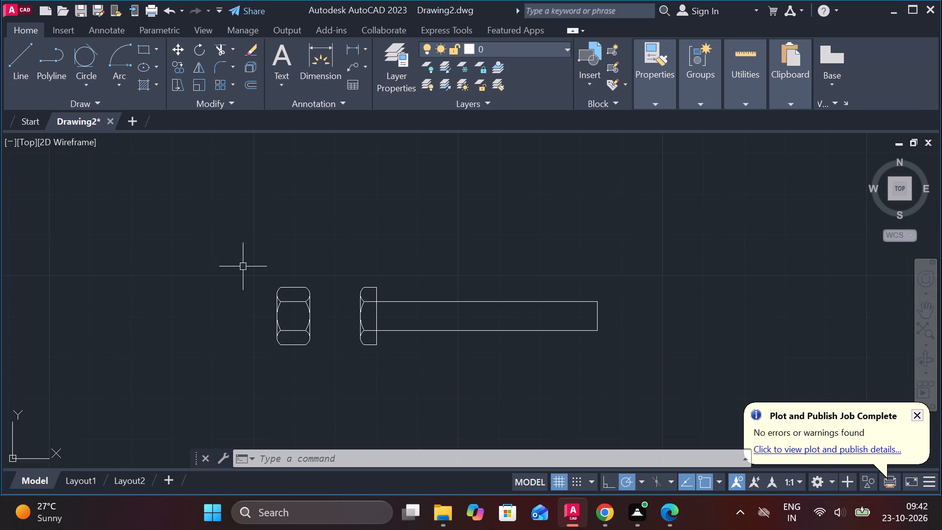
{"action": "left_click", "coordinate": [243, 266]}
{"action": "left_click", "coordinate": [330, 375]}
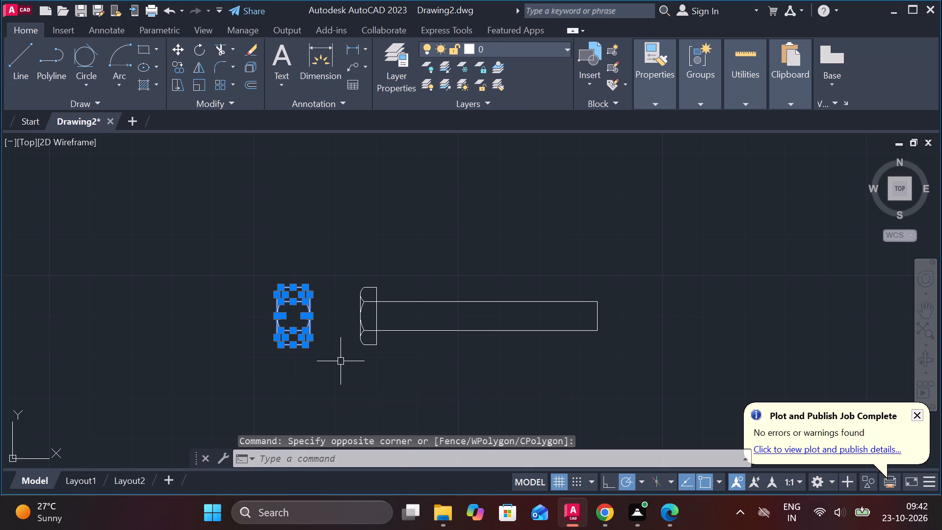
{"action": "key", "text": "m"}
{"action": "key", "text": "Return"}
{"action": "scroll", "coordinate": [261, 298], "scroll_direction": "up", "scroll_amount": 2}
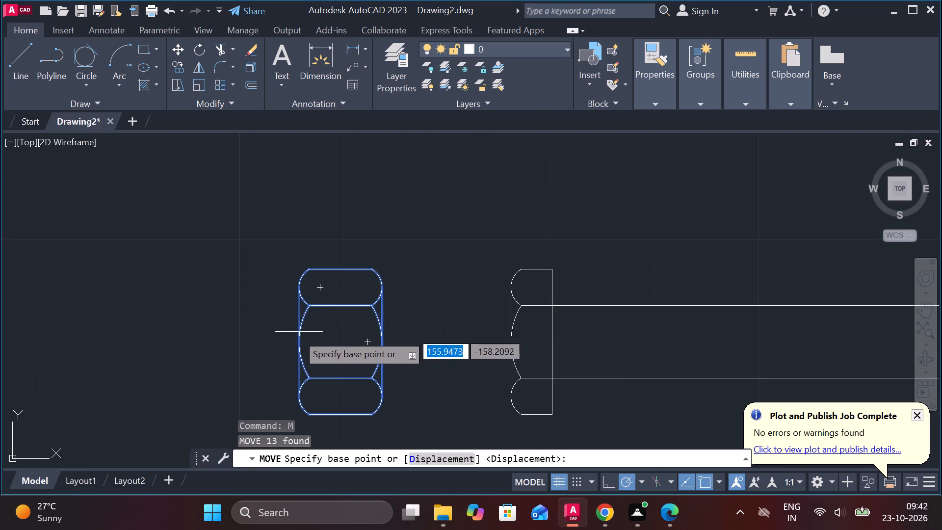
{"action": "left_click", "coordinate": [295, 342]}
{"action": "scroll", "coordinate": [317, 349], "scroll_direction": "down", "scroll_amount": 1}
{"action": "middle_click_drag", "start_coordinate": [567, 358], "coordinate": [364, 355]}
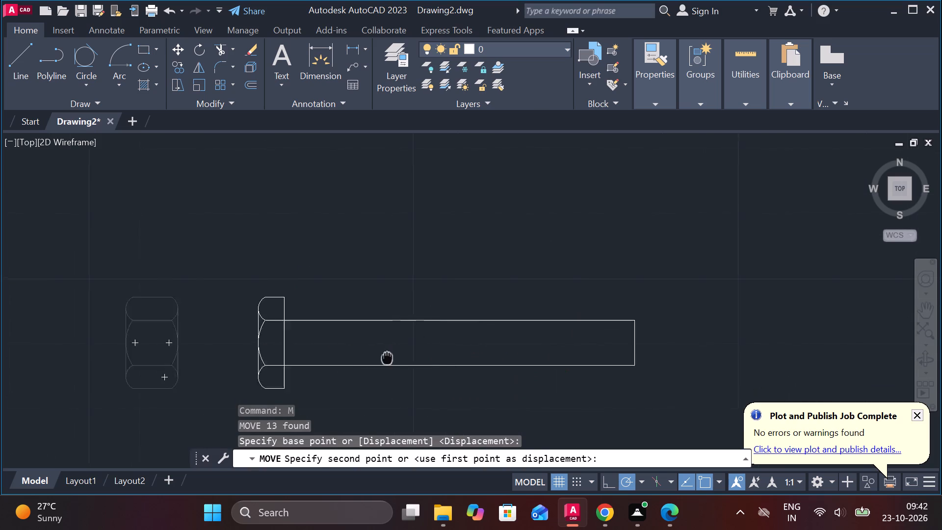
{"action": "middle_click_drag", "start_coordinate": [364, 355], "coordinate": [361, 355]}
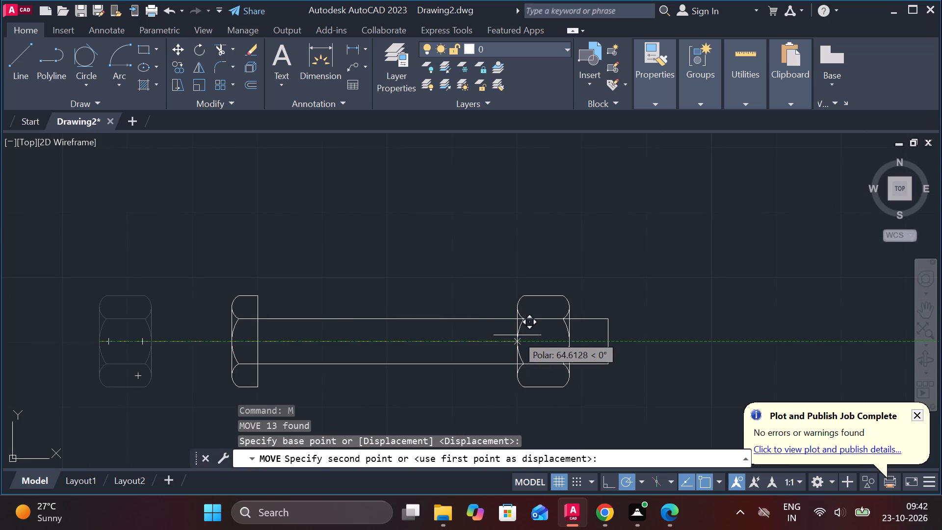
{"action": "left_click", "coordinate": [517, 334]}
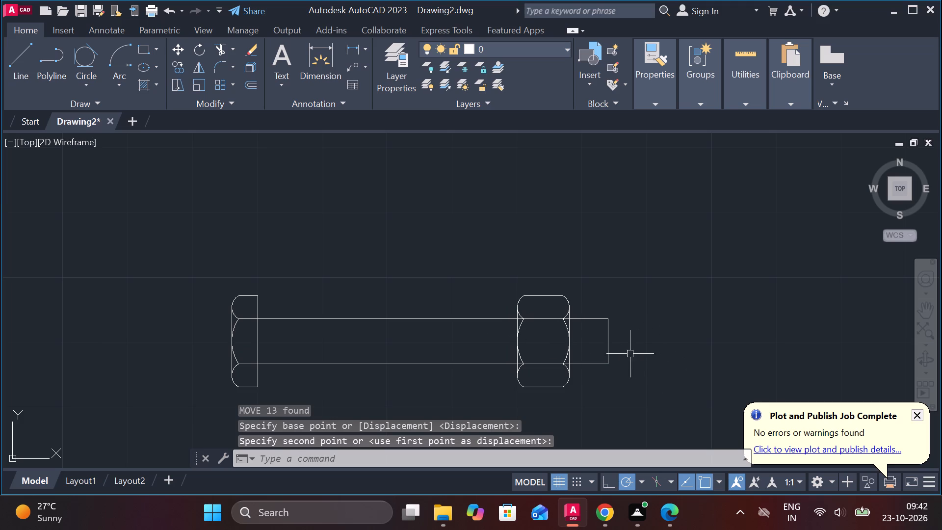
Move the full nut view slightly further right along the shank, leaving a short shank end projecting.
{"action": "left_click", "coordinate": [471, 284]}
{"action": "left_click", "coordinate": [597, 409]}
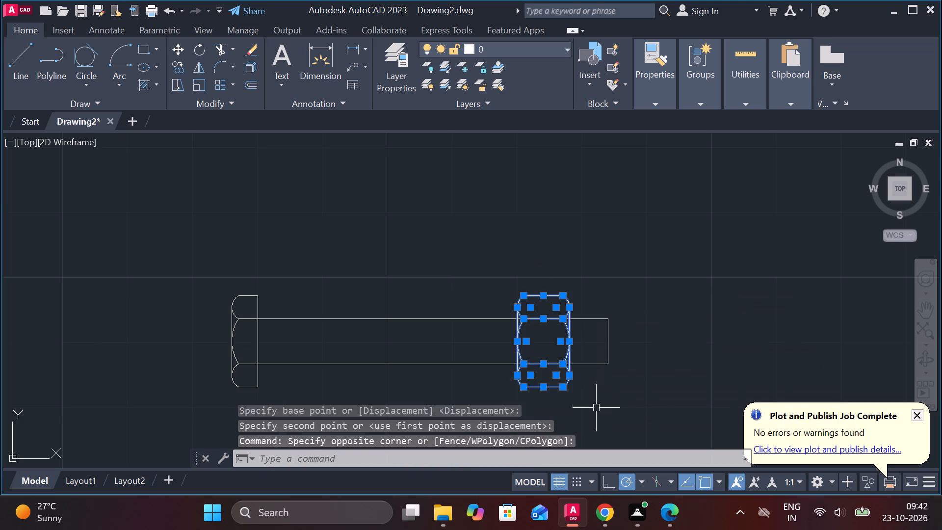
{"action": "key", "text": "m"}
{"action": "key", "text": "Return"}
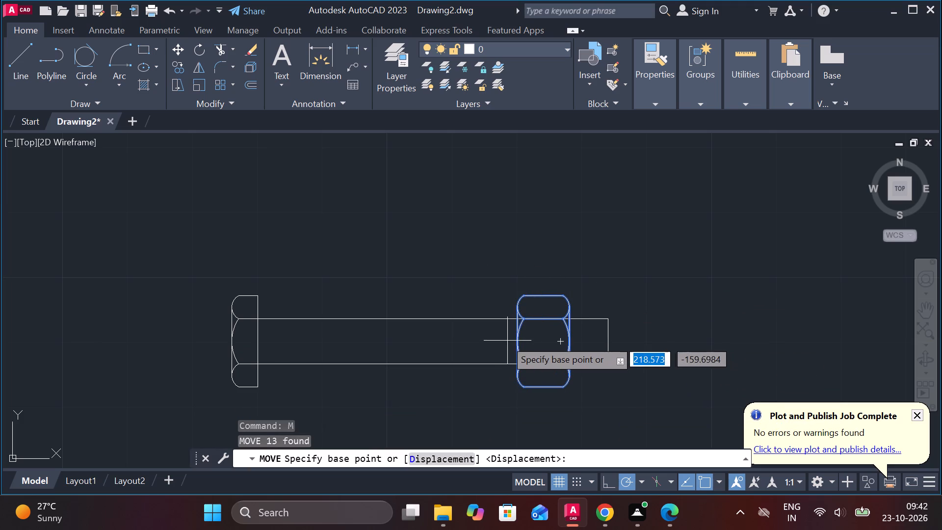
{"action": "left_click", "coordinate": [520, 341]}
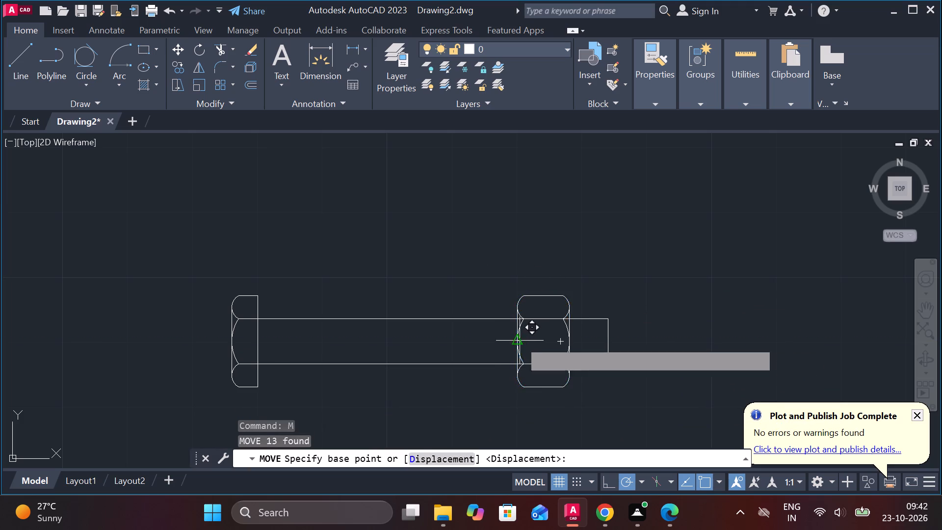
{"action": "left_click", "coordinate": [538, 341]}
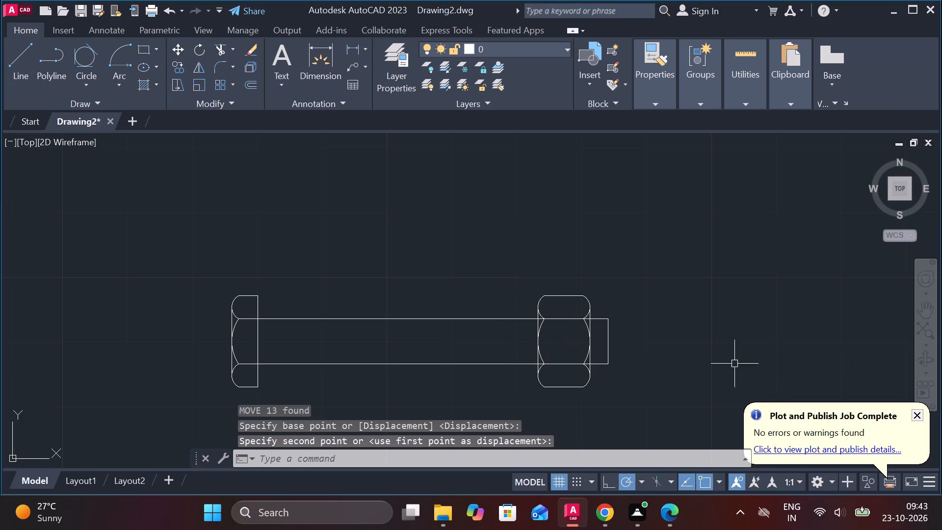
{"action": "key", "text": "Escape"}
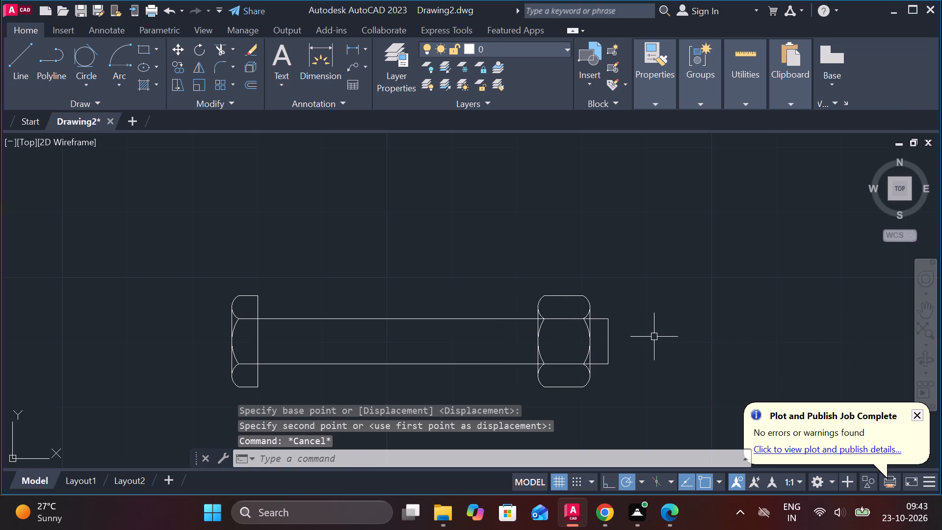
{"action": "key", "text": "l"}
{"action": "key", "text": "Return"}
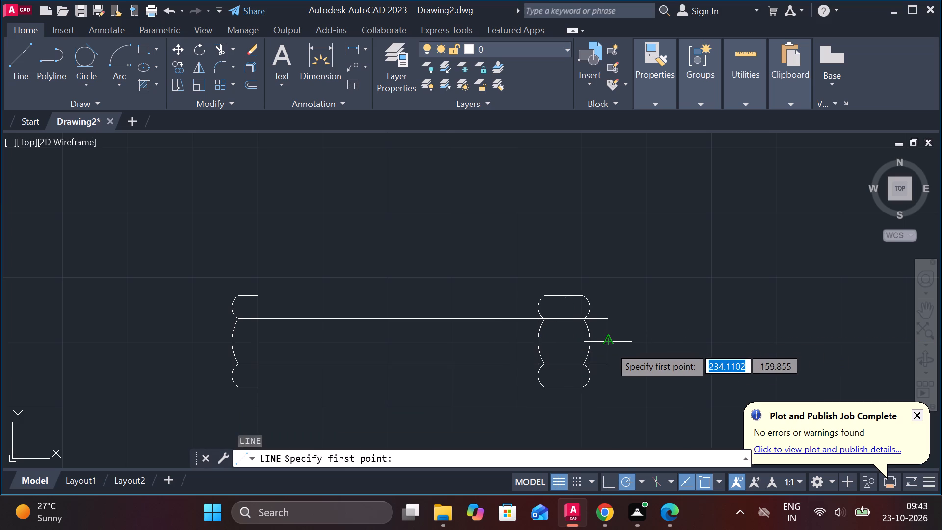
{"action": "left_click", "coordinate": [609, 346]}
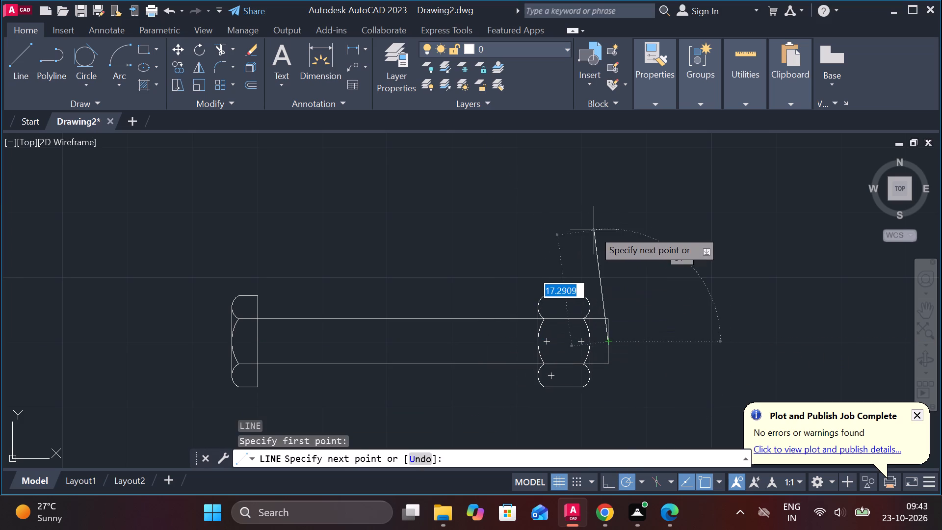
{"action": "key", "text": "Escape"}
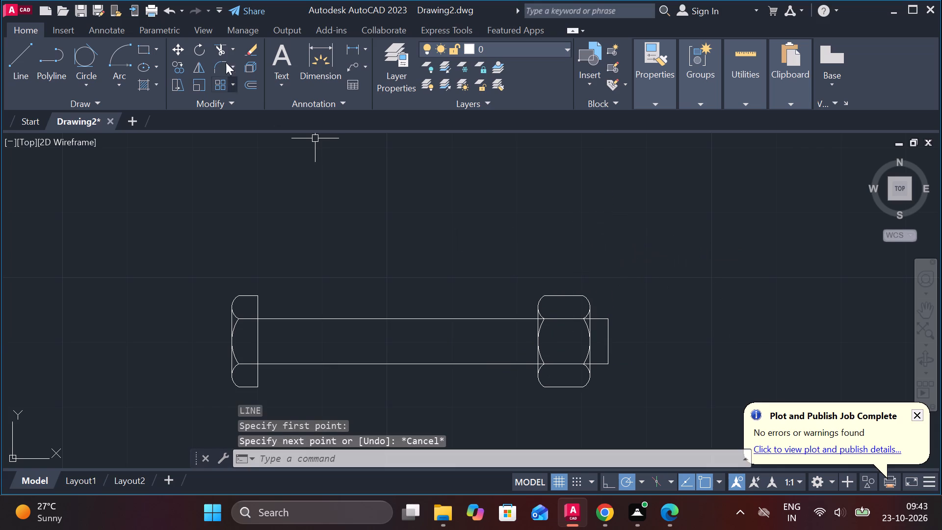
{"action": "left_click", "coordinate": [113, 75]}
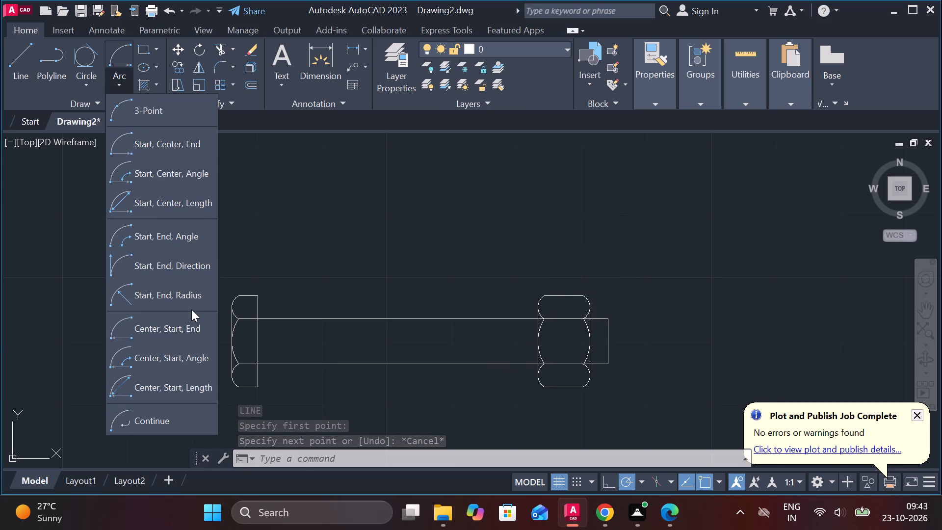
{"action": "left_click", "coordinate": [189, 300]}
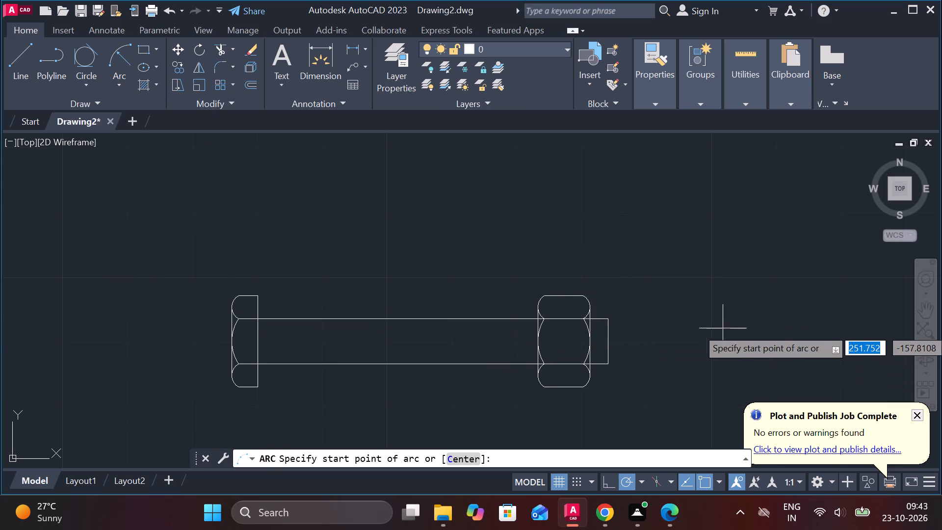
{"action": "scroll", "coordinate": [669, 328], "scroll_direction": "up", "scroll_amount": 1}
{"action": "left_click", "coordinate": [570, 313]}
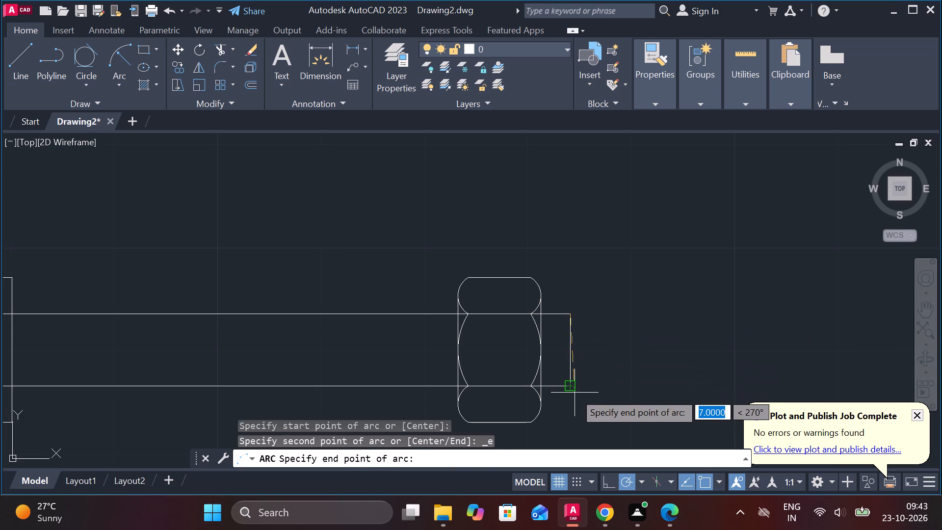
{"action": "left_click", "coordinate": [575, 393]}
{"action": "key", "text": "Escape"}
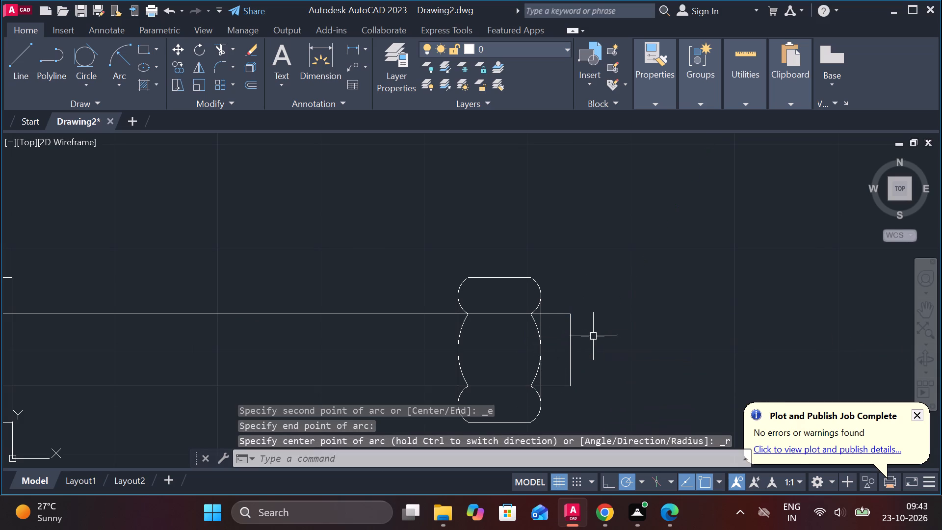
Draw a shallow three-point arc bulging outward between the two corners of the shank's free end, and trim its excess beyond the upper corner.
{"action": "key", "text": "space"}
{"action": "left_click", "coordinate": [564, 384]}
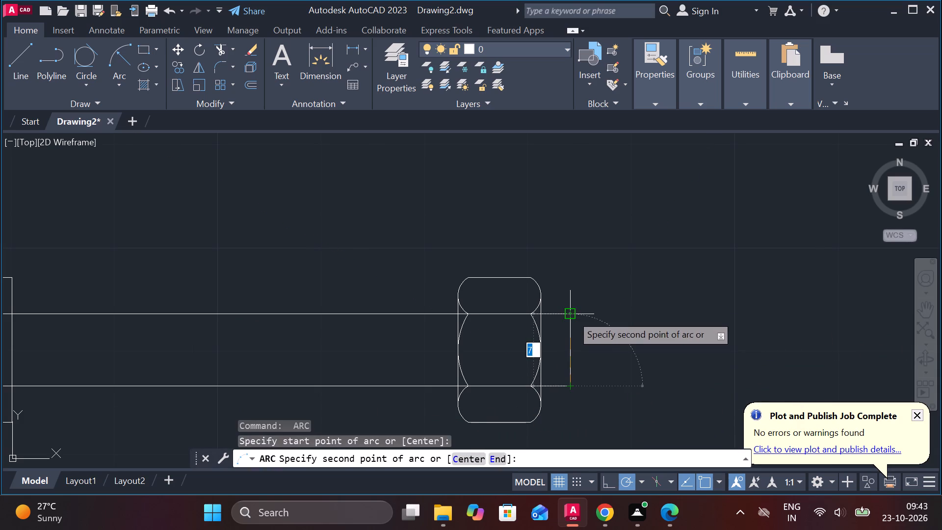
{"action": "left_click", "coordinate": [572, 315]}
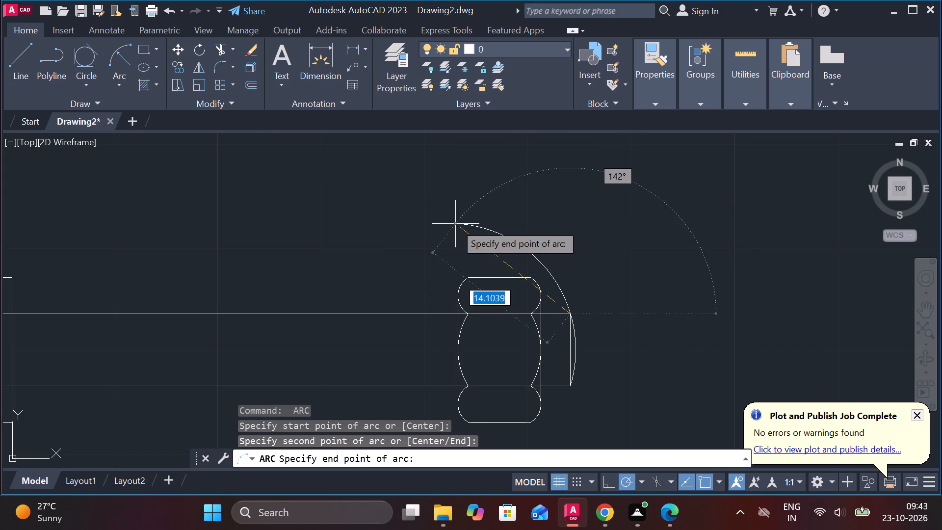
{"action": "left_click", "coordinate": [471, 236]}
{"action": "key", "text": "Escape"}
{"action": "type", "text": "TR"}
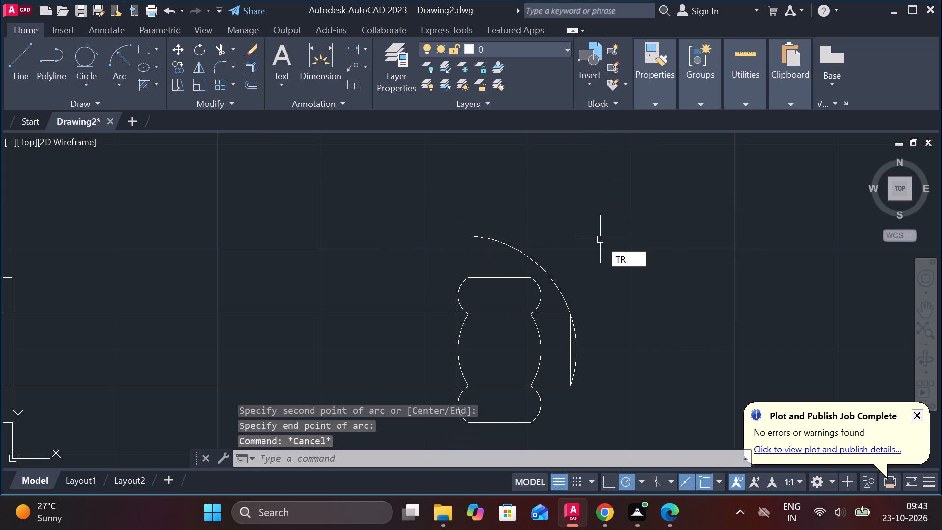
{"action": "key", "text": "space"}
{"action": "left_click", "coordinate": [568, 304]}
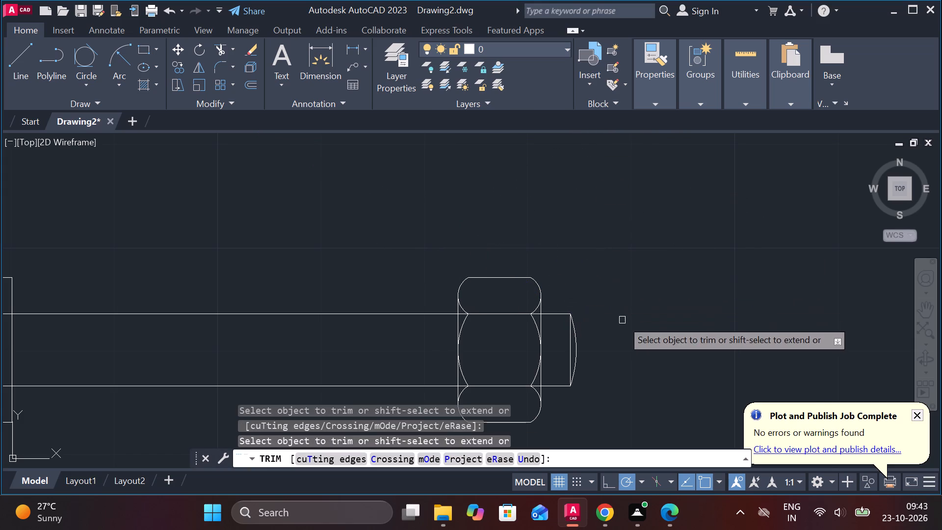
{"action": "key", "text": "Escape"}
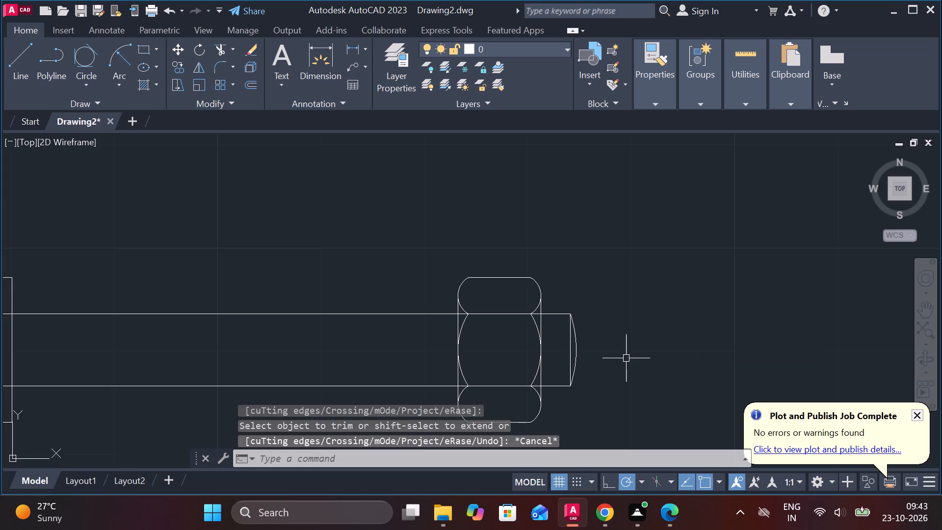
Draw a vertical line down across the shank, starting on its upper edge 17 from the free end.
{"action": "key", "text": "l"}
{"action": "key", "text": "Return"}
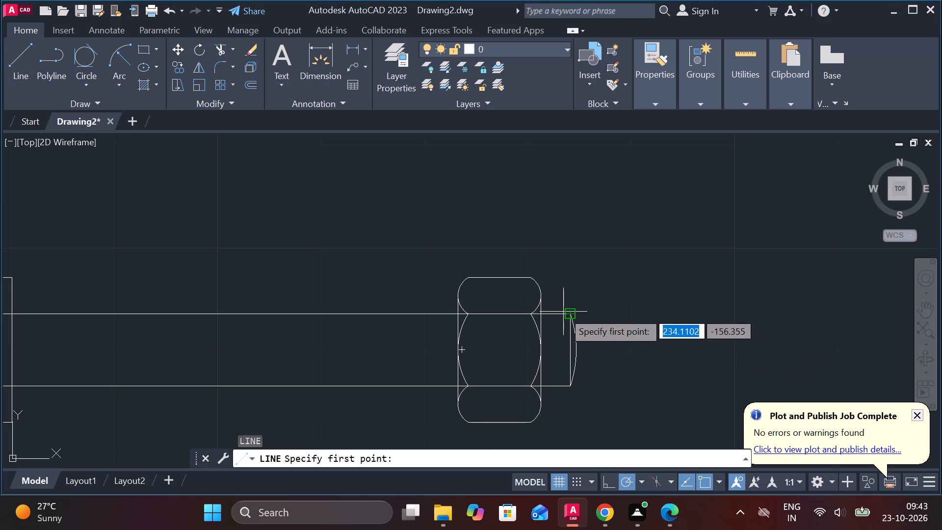
{"action": "scroll", "coordinate": [570, 317], "scroll_direction": "down", "scroll_amount": 3}
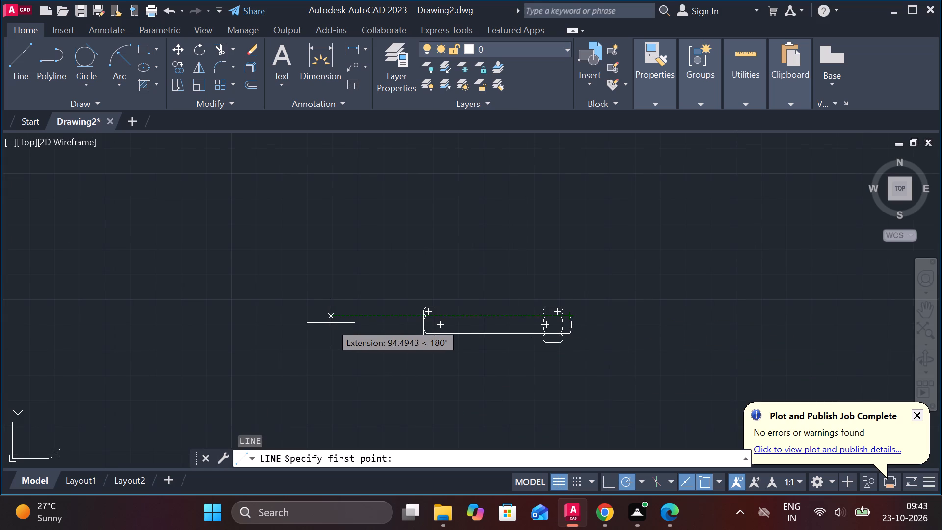
{"action": "type", "text": "17"}
{"action": "key", "text": "Return"}
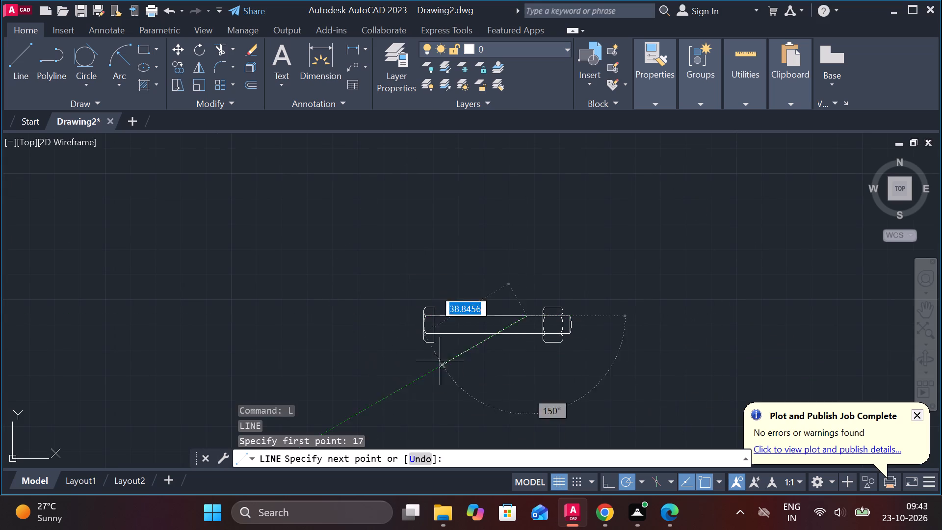
{"action": "scroll", "coordinate": [485, 360], "scroll_direction": "up", "scroll_amount": 2}
{"action": "middle_click", "coordinate": [571, 331]}
{"action": "scroll", "coordinate": [571, 331], "scroll_direction": "up", "scroll_amount": 1}
{"action": "middle_click_drag", "start_coordinate": [571, 331], "coordinate": [446, 371]}
{"action": "scroll", "coordinate": [474, 378], "scroll_direction": "down", "scroll_amount": 1}
{"action": "middle_click_drag", "start_coordinate": [474, 383], "coordinate": [468, 242]}
{"action": "scroll", "coordinate": [447, 295], "scroll_direction": "up", "scroll_amount": 3}
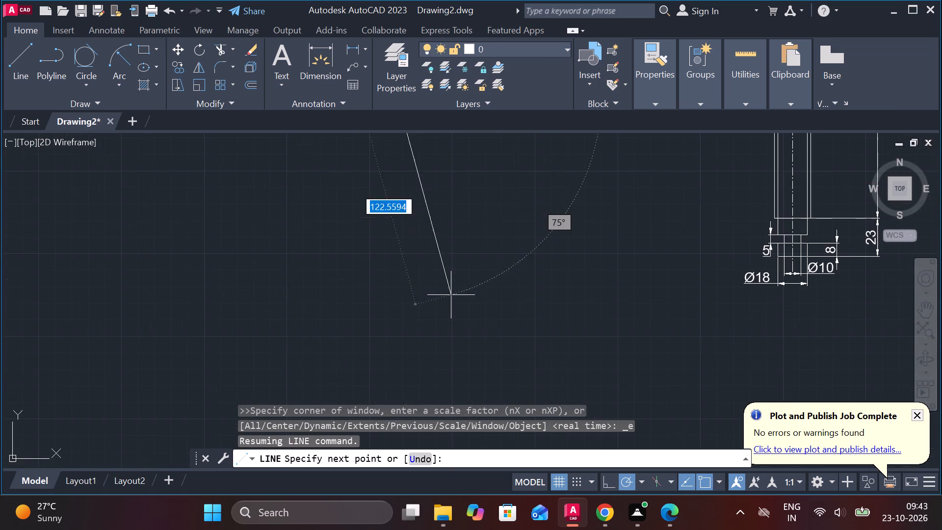
{"action": "middle_click_drag", "start_coordinate": [426, 247], "coordinate": [460, 413]}
{"action": "scroll", "coordinate": [435, 298], "scroll_direction": "up", "scroll_amount": 2}
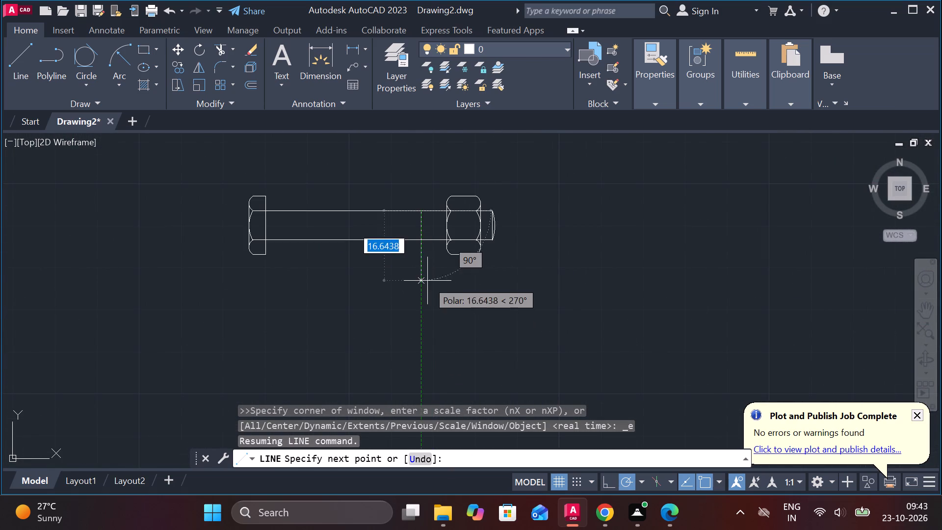
{"action": "left_click", "coordinate": [427, 281]}
{"action": "key", "text": "Escape"}
Trim off the part of the vertical line that projects below the shank's lower edge.
{"action": "type", "text": "TR"}
{"action": "key", "text": "space"}
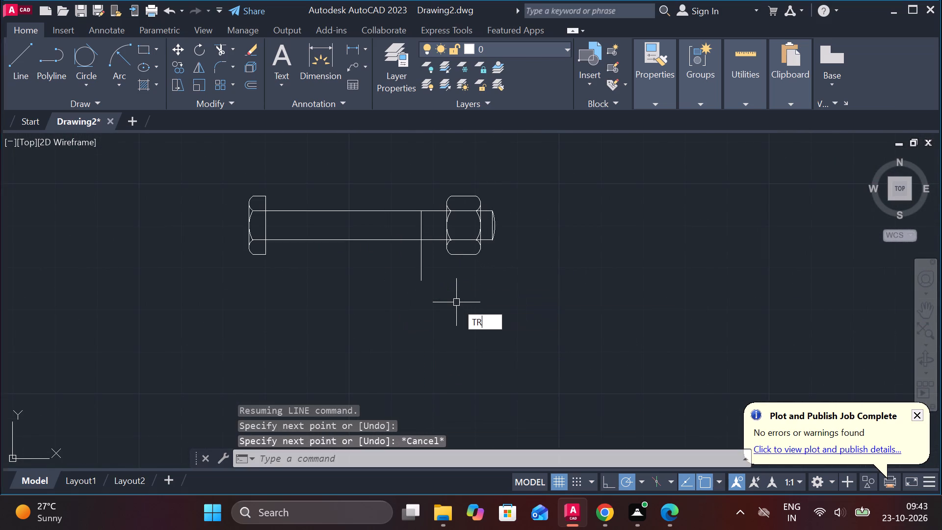
{"action": "left_click", "coordinate": [420, 257]}
{"action": "middle_click_drag", "start_coordinate": [438, 274], "coordinate": [409, 342]}
{"action": "scroll", "coordinate": [409, 342], "scroll_direction": "up", "scroll_amount": 1}
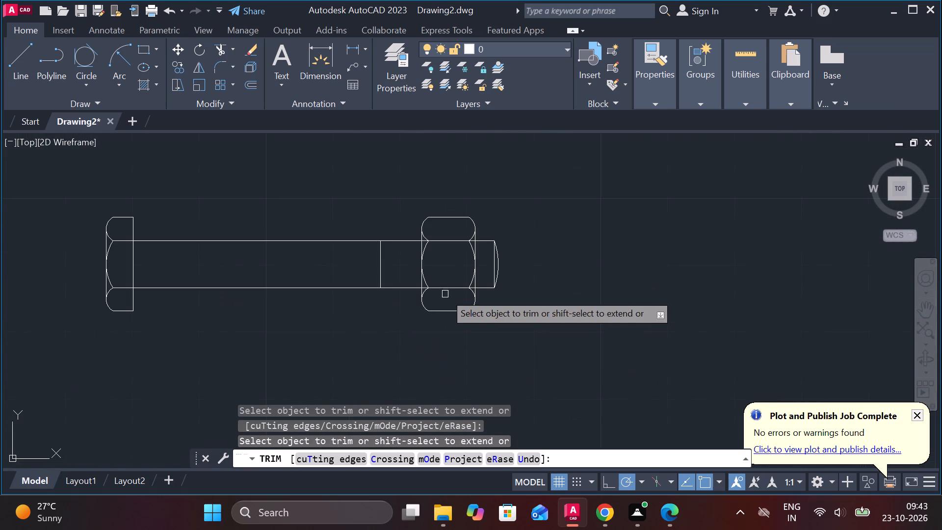
{"action": "key", "text": "Escape"}
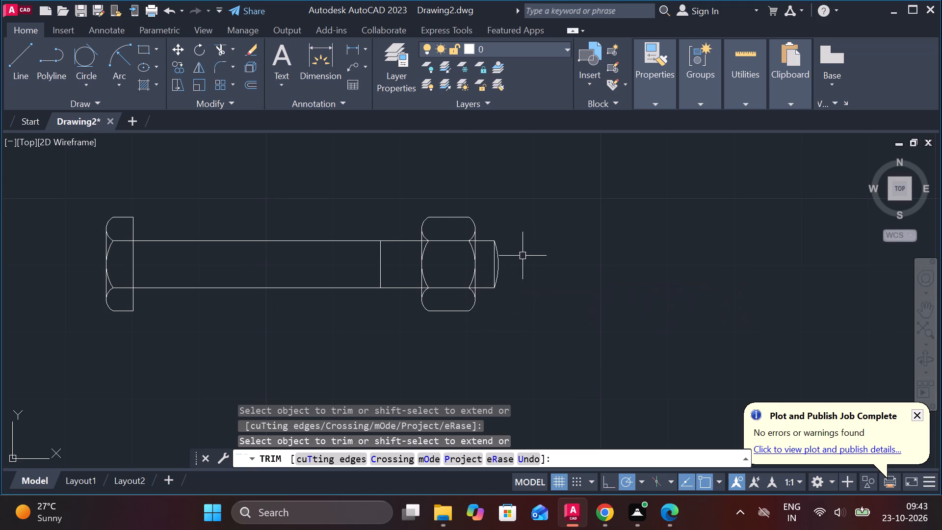
{"action": "key", "text": "Escape"}
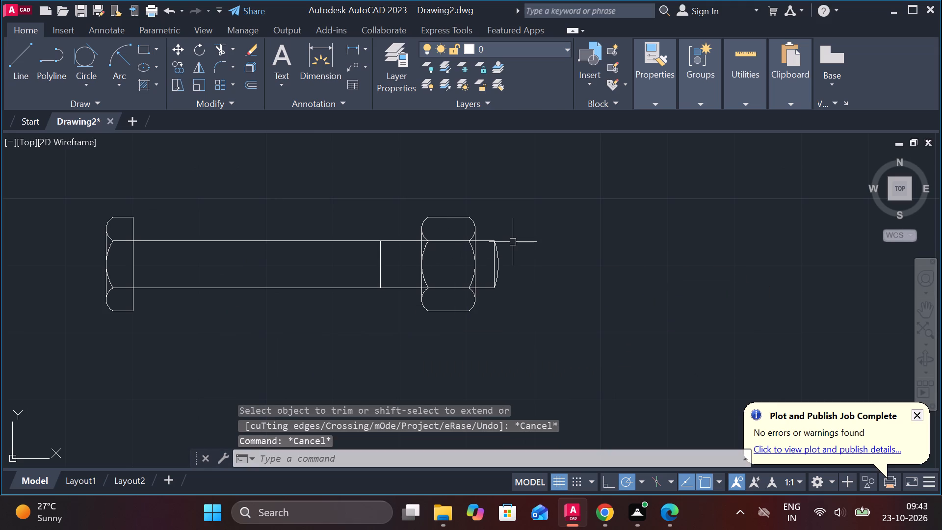
Draw a line along the shank's lower edge from the foot of the vertical line to the free end.
{"action": "key", "text": "l"}
{"action": "key", "text": "Return"}
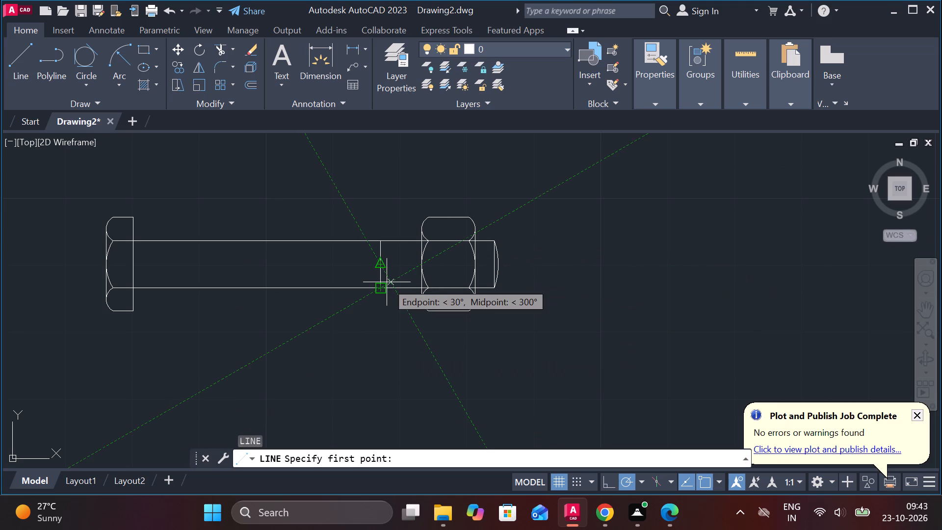
{"action": "left_click", "coordinate": [384, 287]}
{"action": "scroll", "coordinate": [474, 283], "scroll_direction": "up", "scroll_amount": 2}
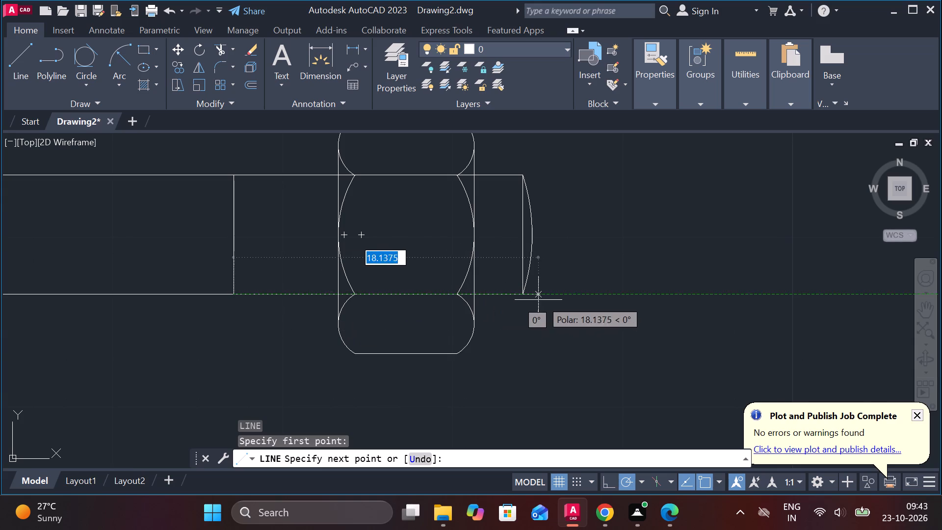
{"action": "left_click", "coordinate": [520, 293]}
{"action": "key", "text": "Escape"}
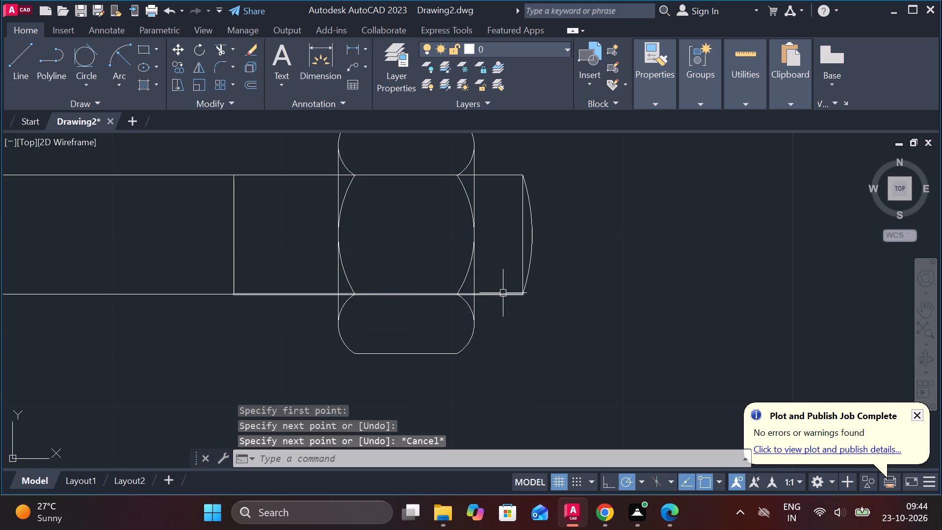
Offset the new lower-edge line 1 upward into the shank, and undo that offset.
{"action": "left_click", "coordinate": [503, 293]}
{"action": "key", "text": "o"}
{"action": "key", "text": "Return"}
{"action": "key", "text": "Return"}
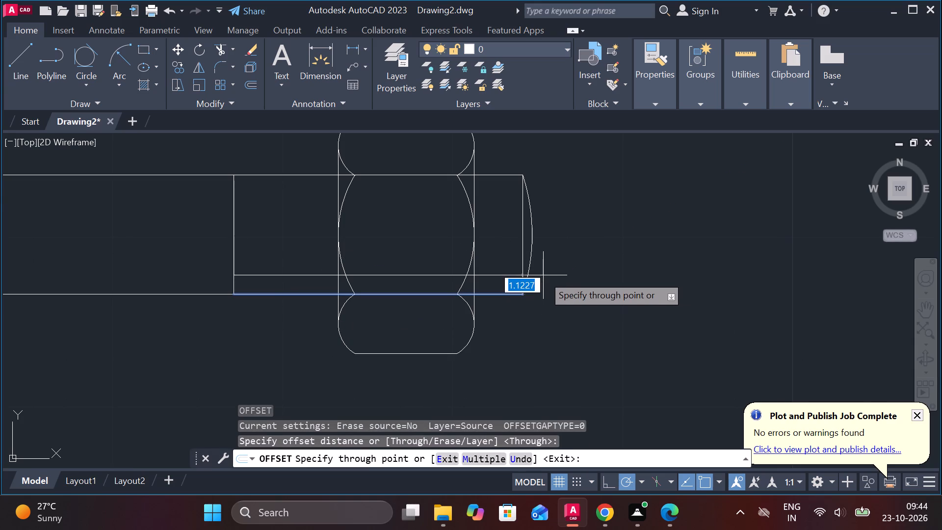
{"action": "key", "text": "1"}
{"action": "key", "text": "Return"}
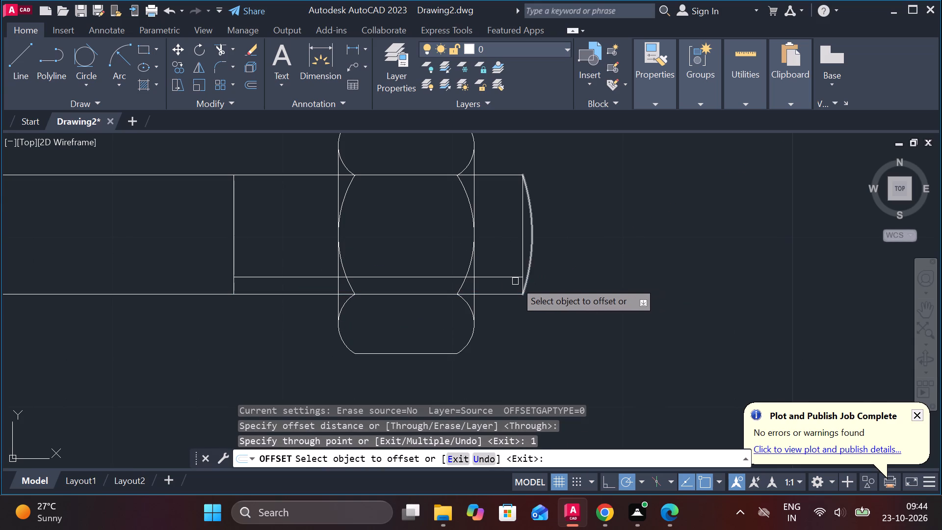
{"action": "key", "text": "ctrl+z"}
Offset the new lower-edge line .75 upward into the shank as a thread line.
{"action": "left_click", "coordinate": [505, 294]}
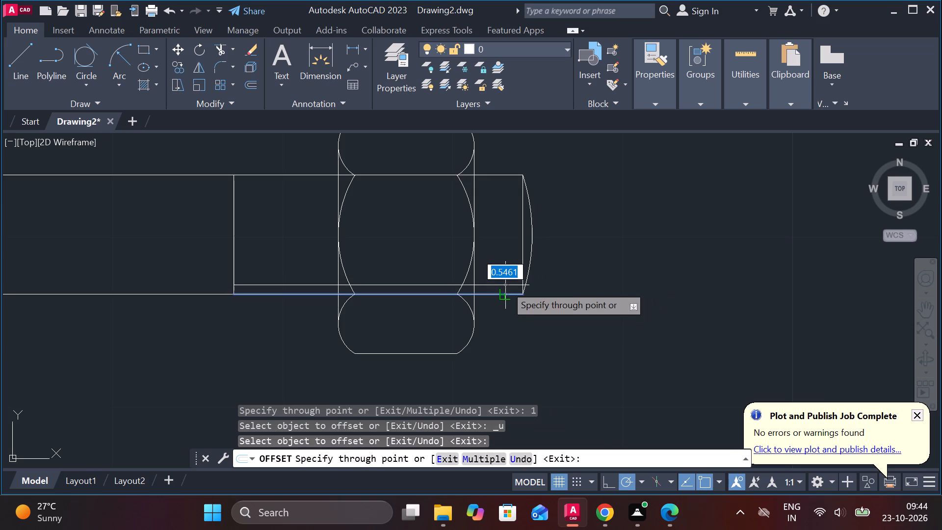
{"action": "key", "text": "period"}
{"action": "type", "text": "75"}
{"action": "key", "text": "Return"}
{"action": "key", "text": "Escape"}
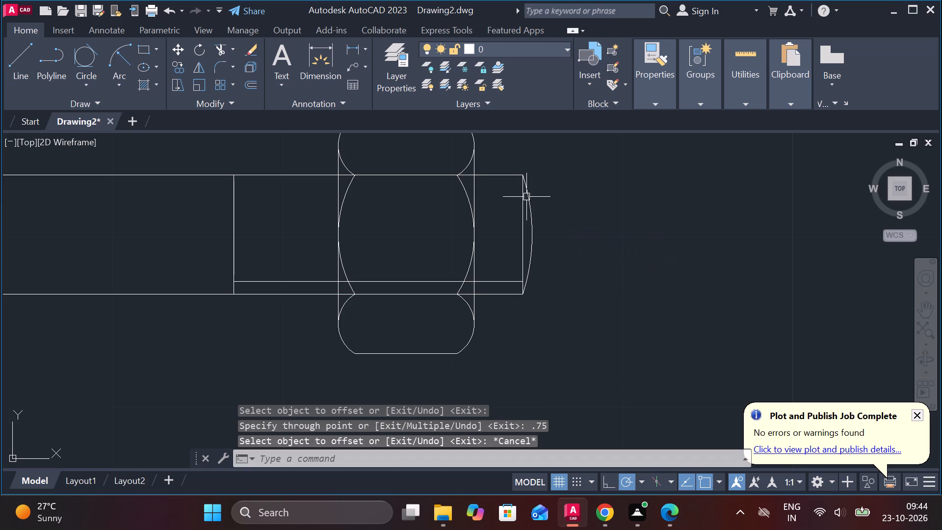
Trim away the portions of the offset thread line that lie inside the nut outline.
{"action": "scroll", "coordinate": [581, 222], "scroll_direction": "down", "scroll_amount": 2}
{"action": "scroll", "coordinate": [553, 261], "scroll_direction": "up", "scroll_amount": 2}
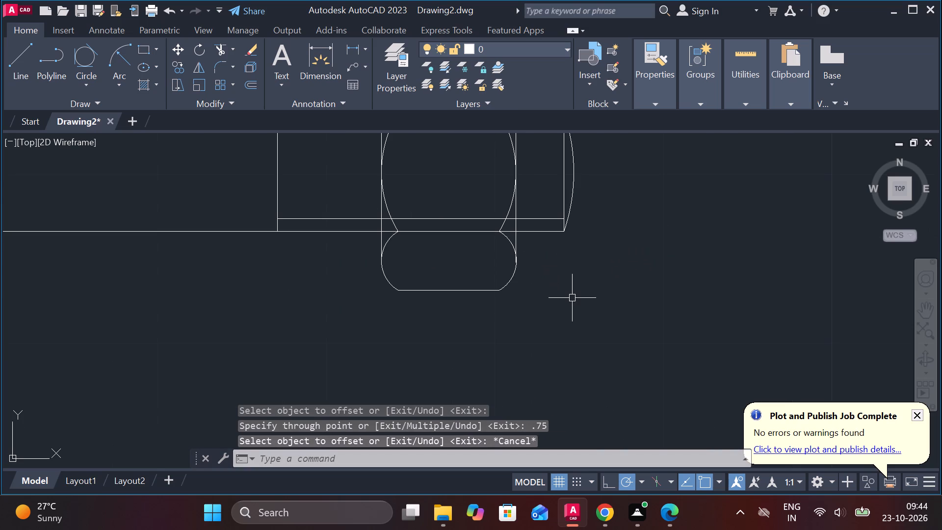
{"action": "type", "text": "TR"}
{"action": "key", "text": "space"}
{"action": "left_click", "coordinate": [480, 218]}
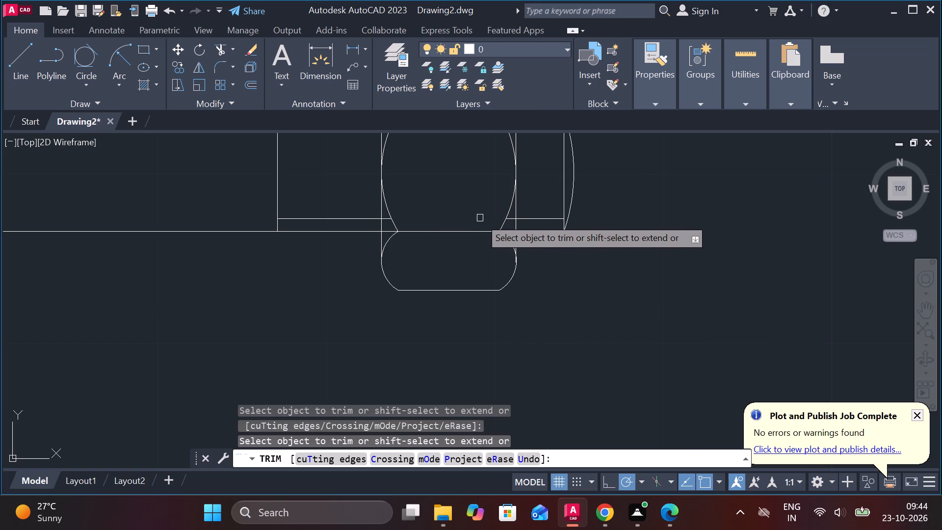
{"action": "scroll", "coordinate": [401, 222], "scroll_direction": "up", "scroll_amount": 2}
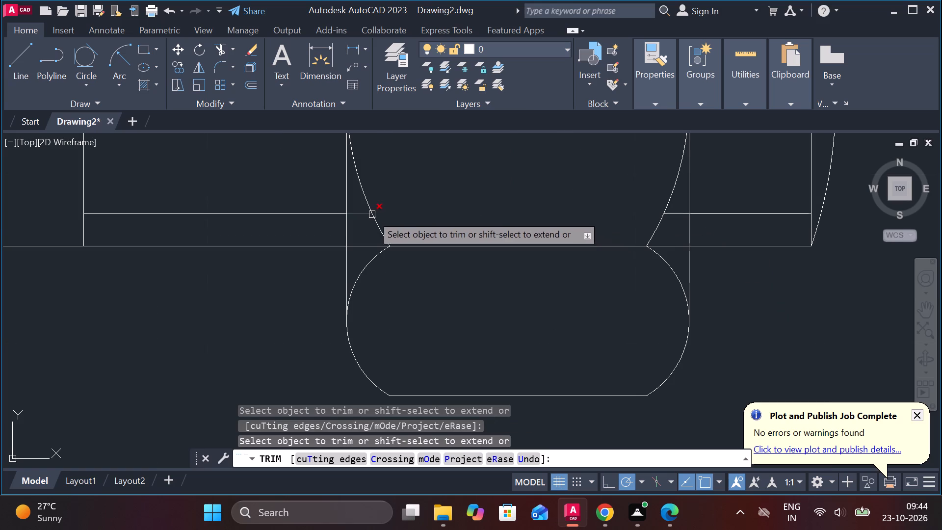
{"action": "left_click", "coordinate": [370, 213]}
{"action": "left_click", "coordinate": [673, 214]}
{"action": "scroll", "coordinate": [684, 238], "scroll_direction": "down", "scroll_amount": 3}
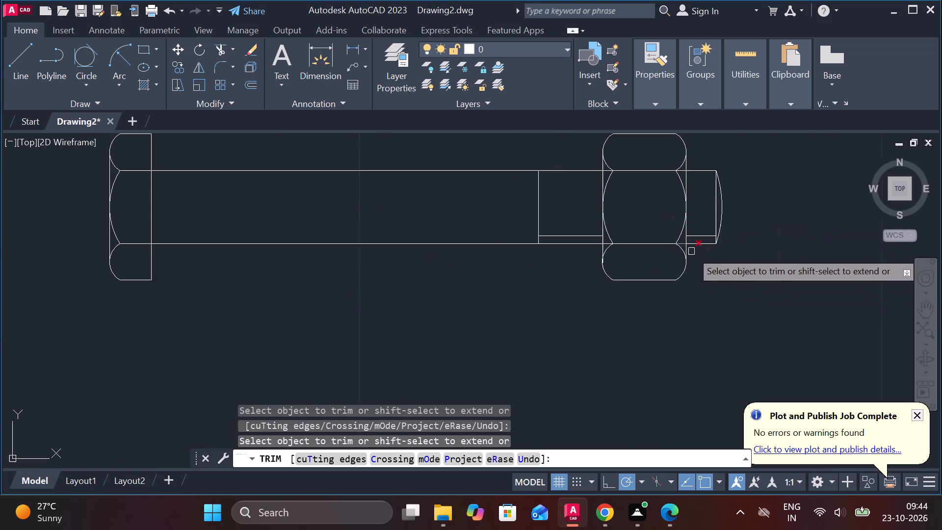
{"action": "scroll", "coordinate": [712, 282], "scroll_direction": "down", "scroll_amount": 1}
{"action": "middle_click_drag", "start_coordinate": [626, 322], "coordinate": [544, 382]}
{"action": "scroll", "coordinate": [606, 279], "scroll_direction": "up", "scroll_amount": 2}
{"action": "key", "text": "Escape"}
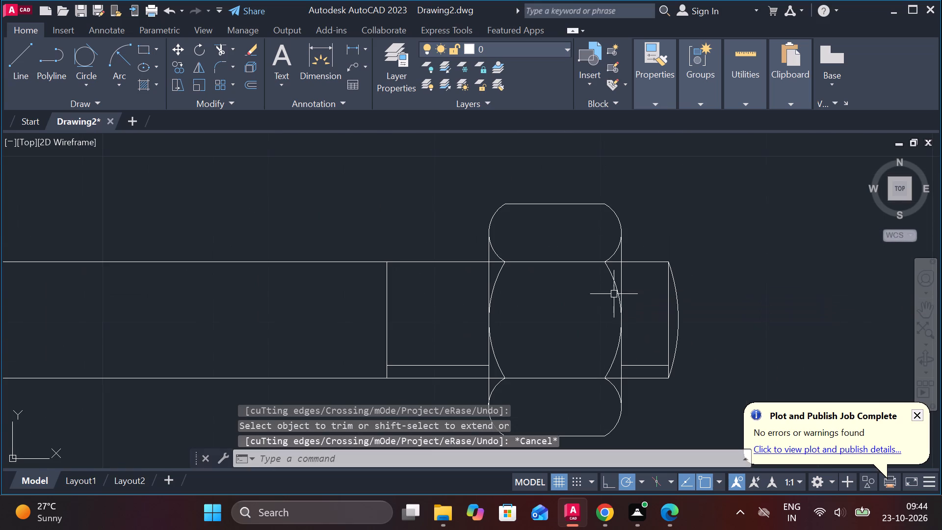
Erase the helper line lying along the shank's lower edge between the vertical line and the free end.
{"action": "left_click", "coordinate": [572, 378]}
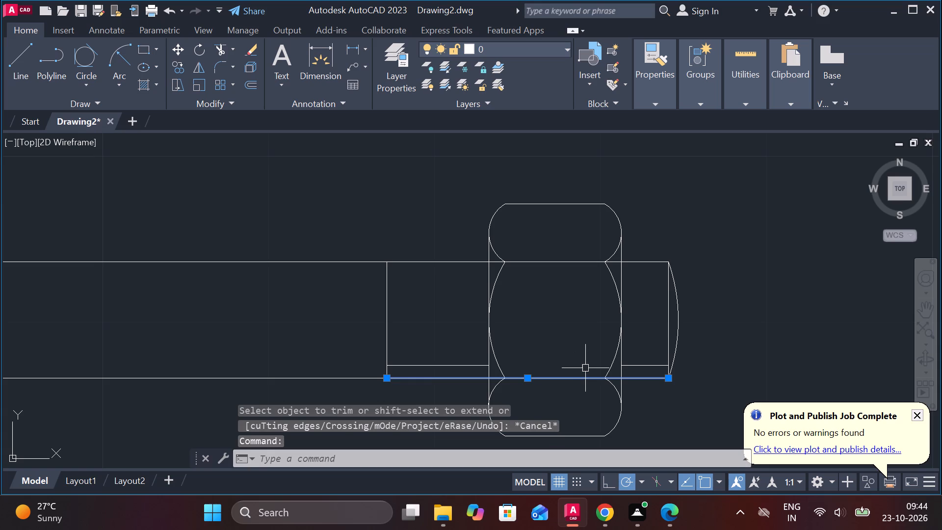
{"action": "key", "text": "e"}
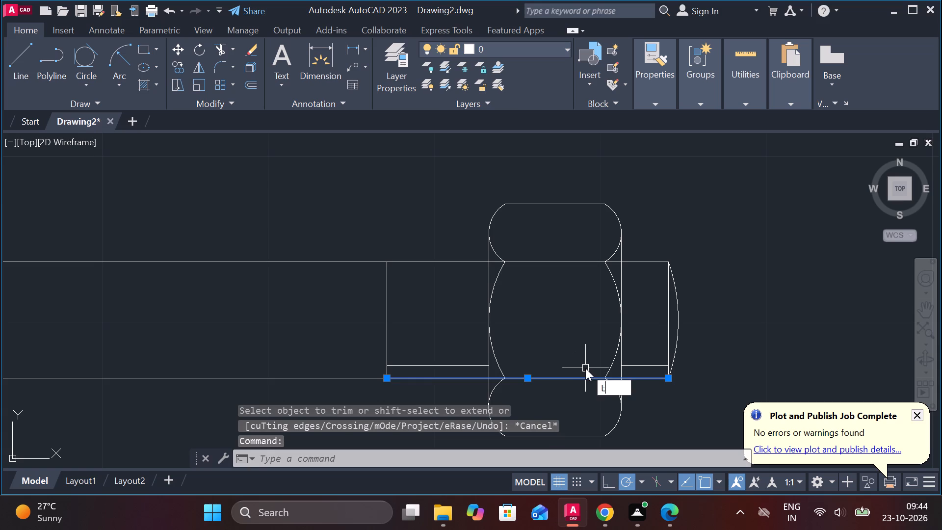
{"action": "key", "text": "Return"}
Mirror the two lower thread line segments about the shank's horizontal centre axis, keeping the originals.
{"action": "left_click", "coordinate": [462, 365]}
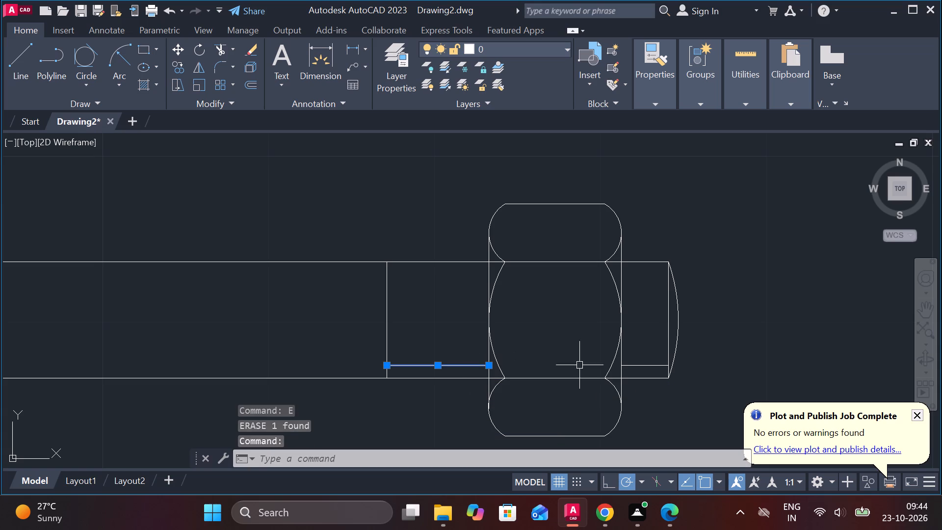
{"action": "left_click", "coordinate": [641, 363]}
{"action": "key", "text": "m"}
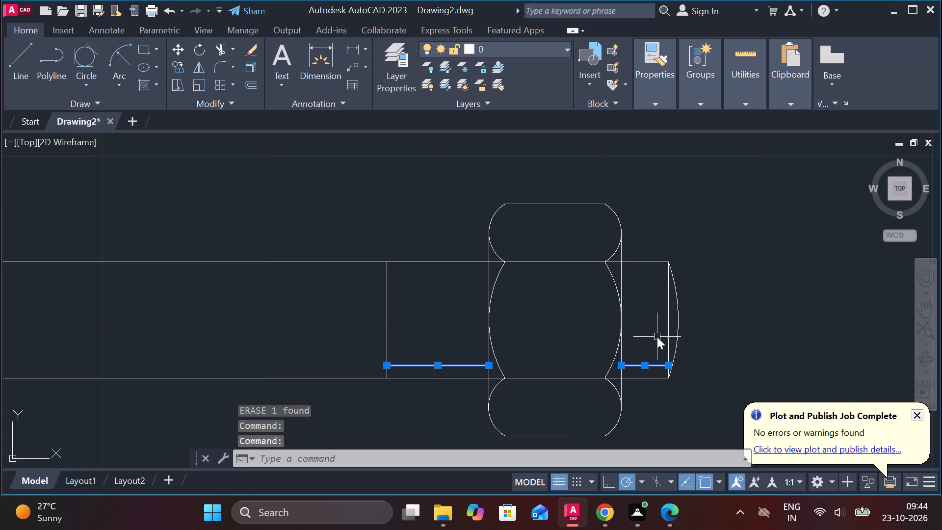
{"action": "key", "text": "i"}
{"action": "key", "text": "Return"}
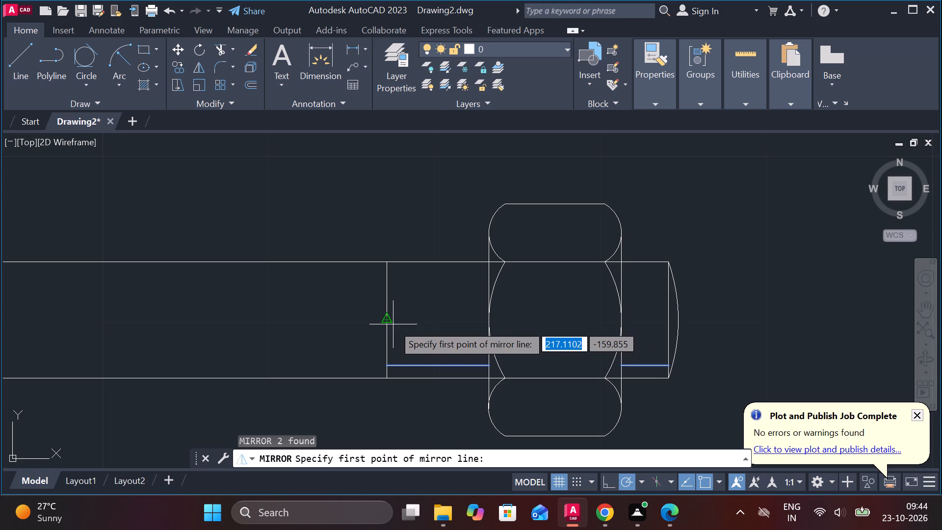
{"action": "left_click", "coordinate": [393, 324]}
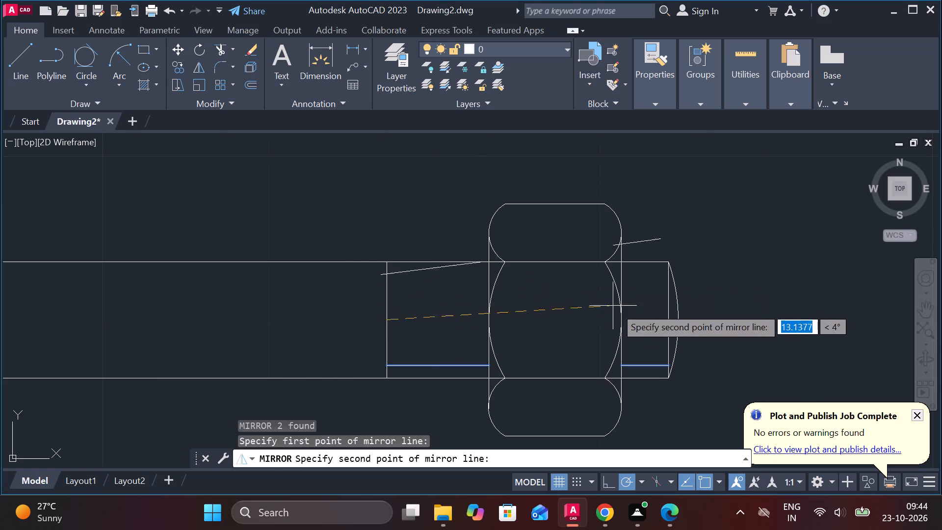
{"action": "left_click", "coordinate": [669, 320]}
{"action": "left_click_drag", "start_coordinate": [691, 373], "coordinate": [669, 320]}
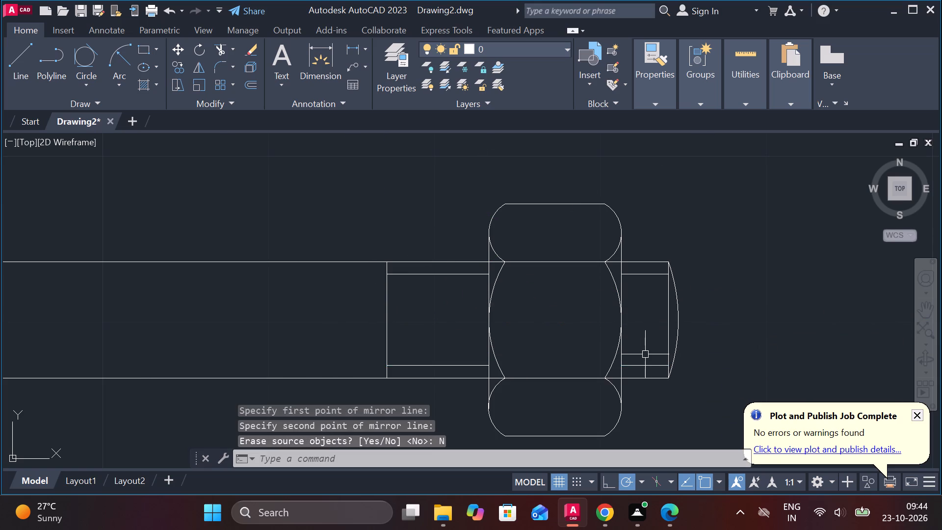
Change the linetype of all four thread line segments on both sides of the nut to DASHED.
{"action": "left_click", "coordinate": [644, 369]}
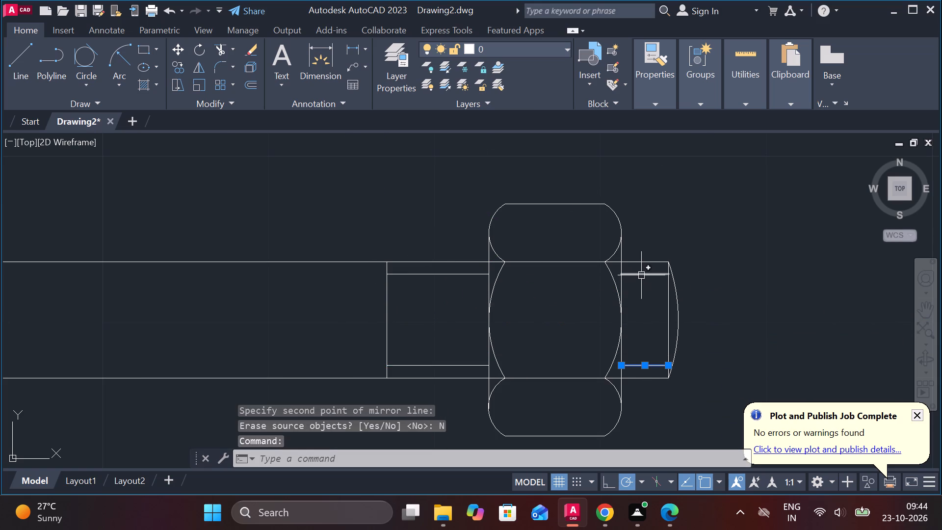
{"action": "left_click", "coordinate": [641, 275]}
{"action": "left_click", "coordinate": [448, 276]}
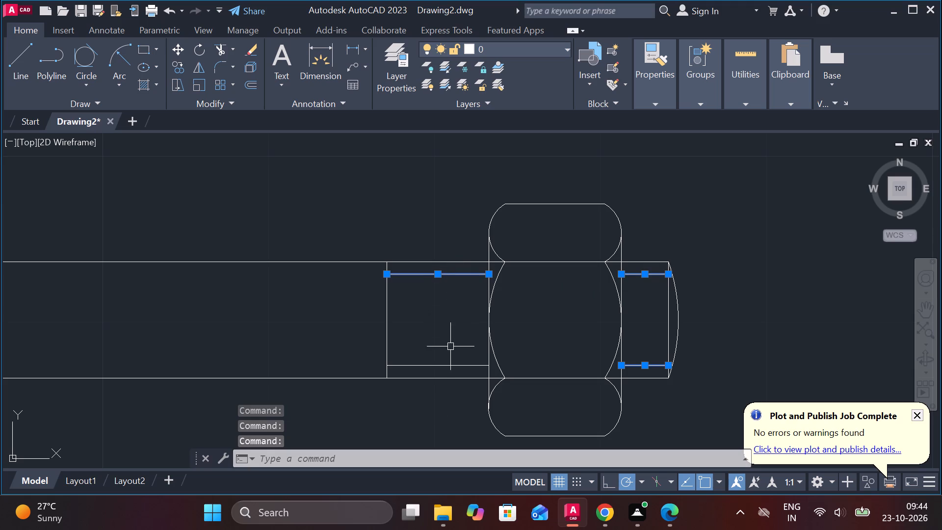
{"action": "left_click", "coordinate": [446, 367]}
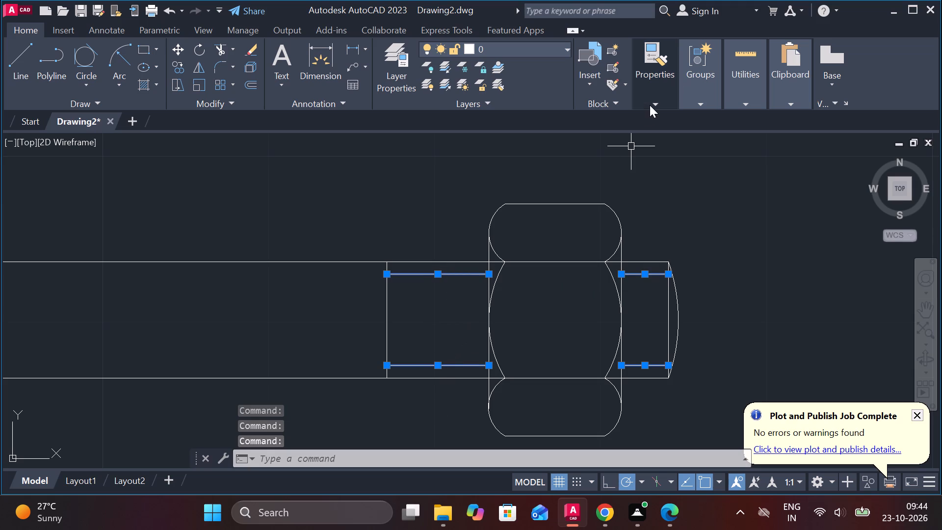
{"action": "left_click", "coordinate": [650, 105]}
{"action": "left_click", "coordinate": [759, 155]}
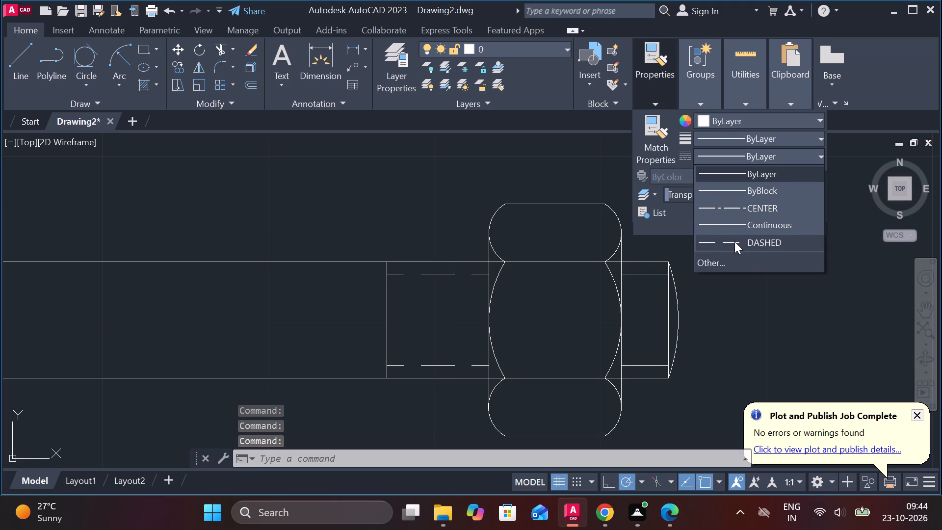
{"action": "left_click", "coordinate": [734, 241]}
{"action": "key", "text": "Escape"}
Reapply the DASHED linetype to the two short thread lines between the nut and the rounded end.
{"action": "scroll", "coordinate": [725, 305], "scroll_direction": "down", "scroll_amount": 1}
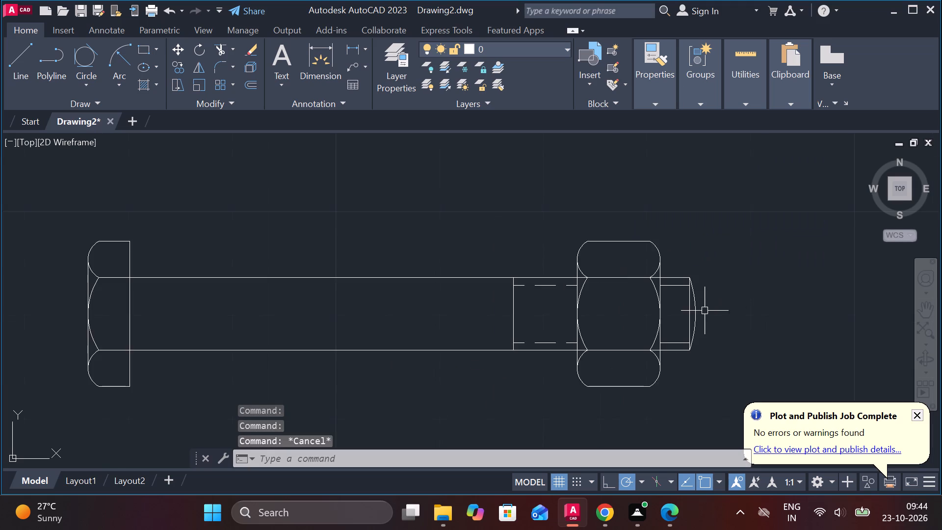
{"action": "scroll", "coordinate": [701, 312], "scroll_direction": "up", "scroll_amount": 2}
{"action": "left_click", "coordinate": [617, 249]}
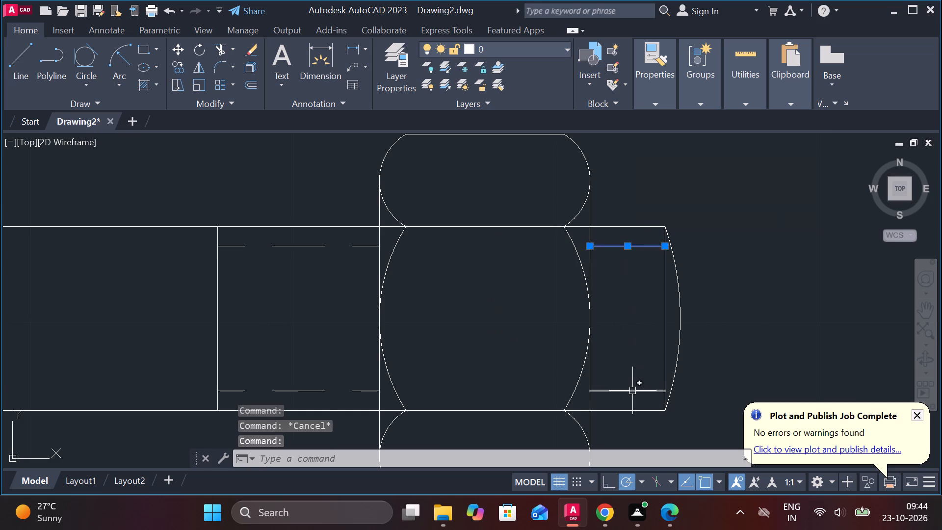
{"action": "left_click", "coordinate": [632, 391]}
{"action": "left_click", "coordinate": [652, 96]}
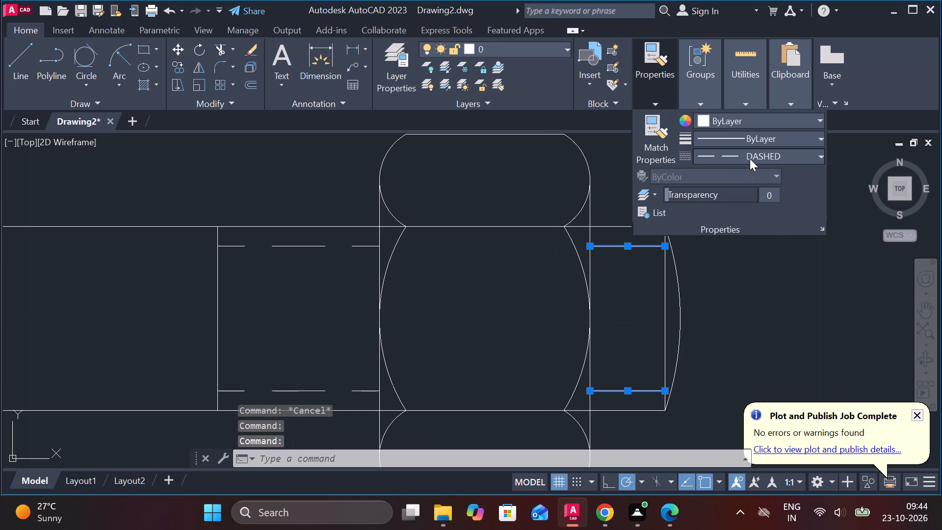
{"action": "left_click", "coordinate": [750, 159]}
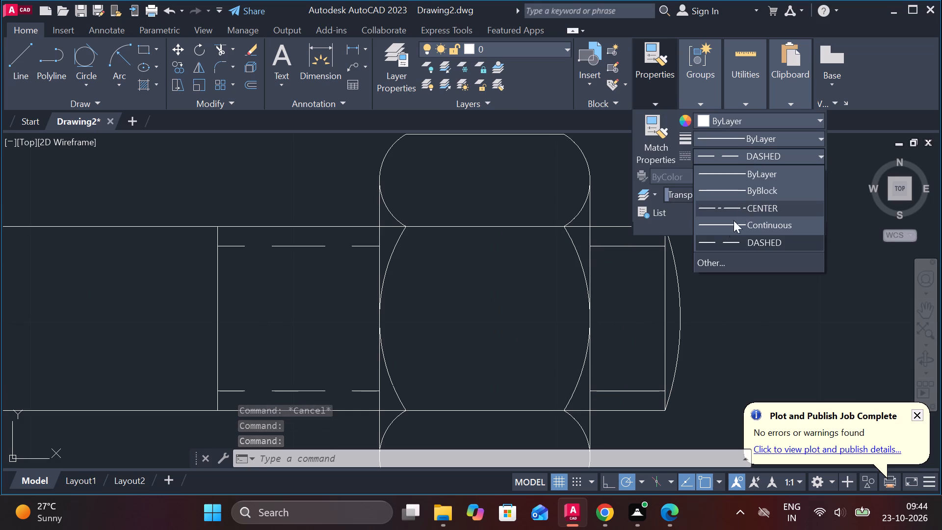
{"action": "left_click", "coordinate": [722, 243]}
{"action": "key", "text": "Escape"}
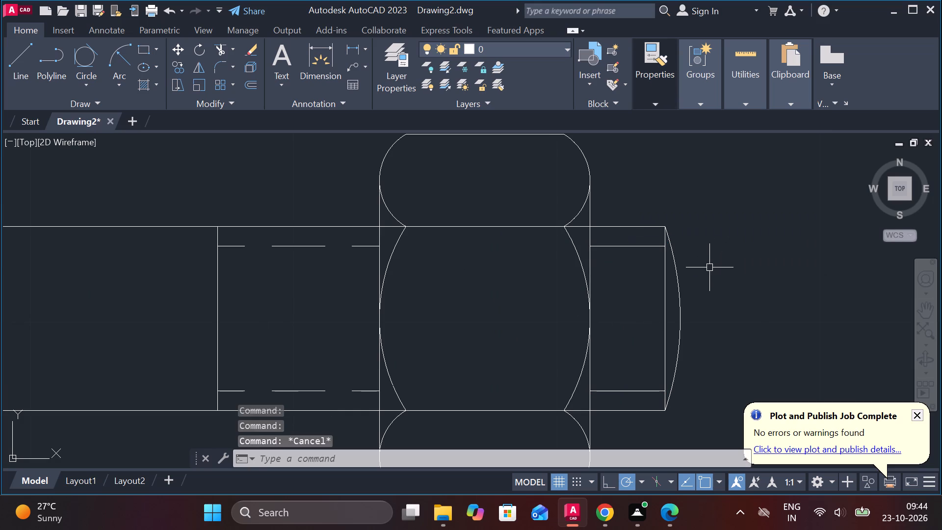
Draw a horizontal line along the bolt's axis from the midpoint of the head's outer face to just past the rounded end.
{"action": "scroll", "coordinate": [709, 267], "scroll_direction": "down", "scroll_amount": 3}
{"action": "middle_click_drag", "start_coordinate": [599, 295], "coordinate": [458, 279]}
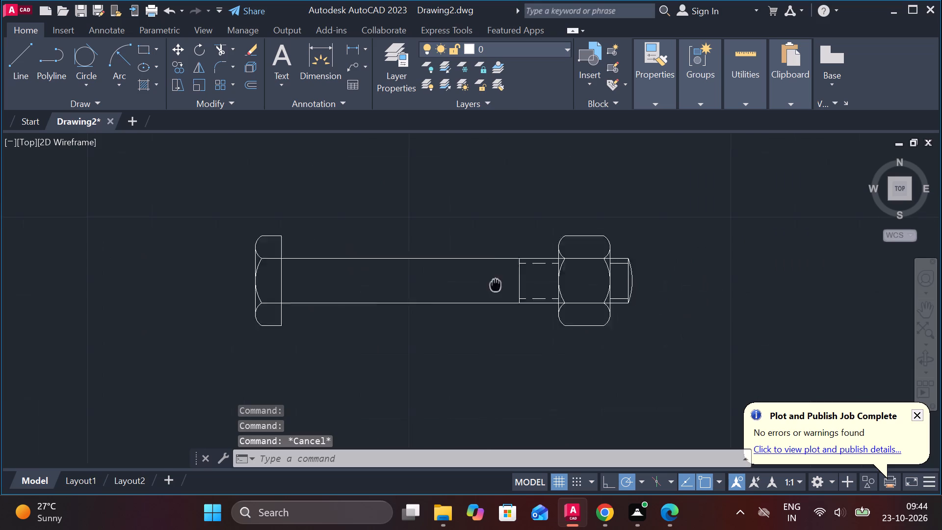
{"action": "middle_click_drag", "start_coordinate": [458, 279], "coordinate": [451, 279]}
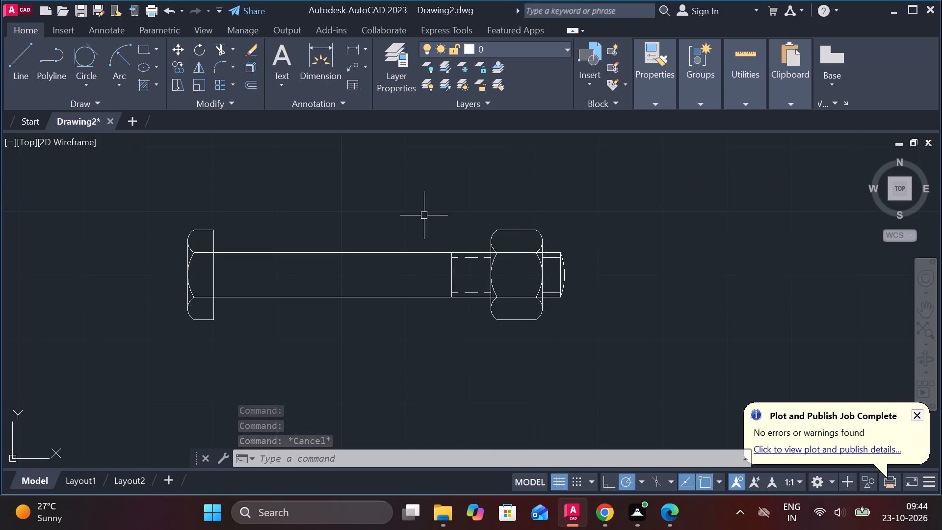
{"action": "middle_click", "coordinate": [438, 219]}
{"action": "middle_click_drag", "start_coordinate": [321, 236], "coordinate": [367, 233]}
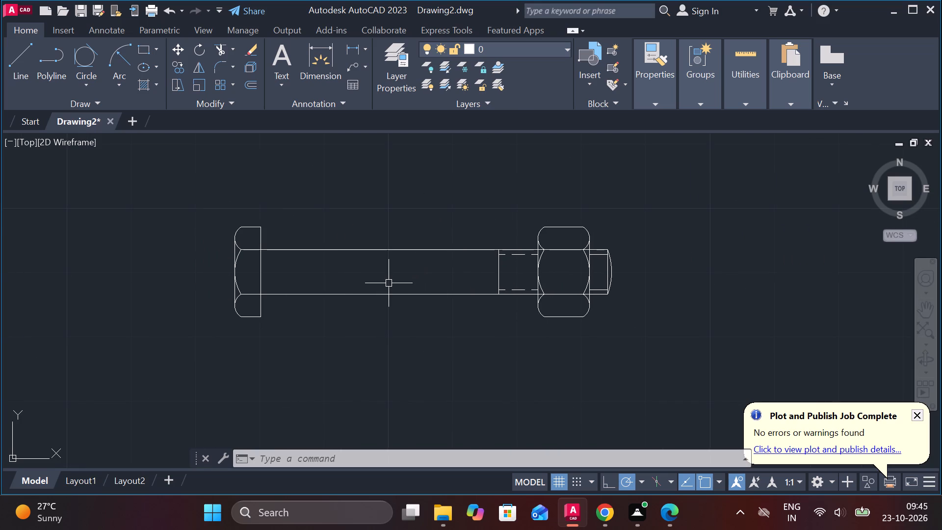
{"action": "key", "text": "l"}
{"action": "key", "text": "Return"}
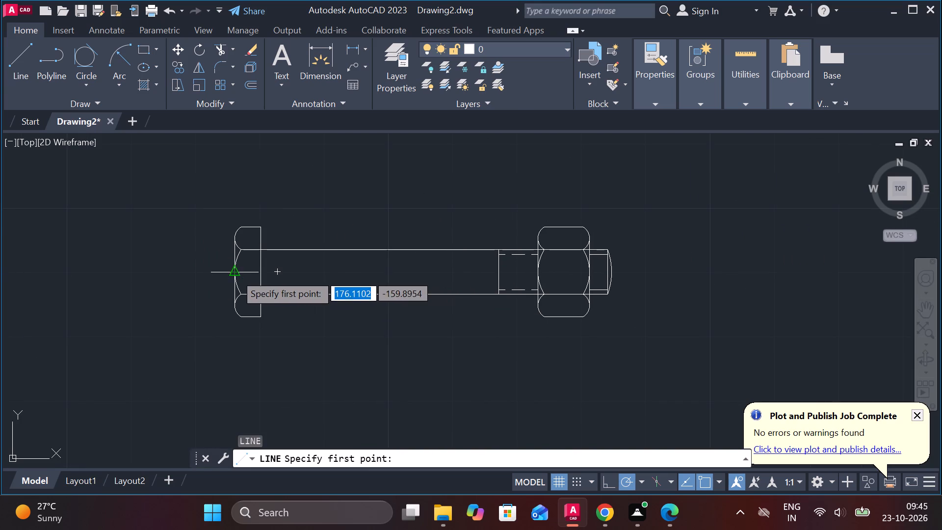
{"action": "left_click", "coordinate": [235, 274]}
{"action": "left_click", "coordinate": [633, 276]}
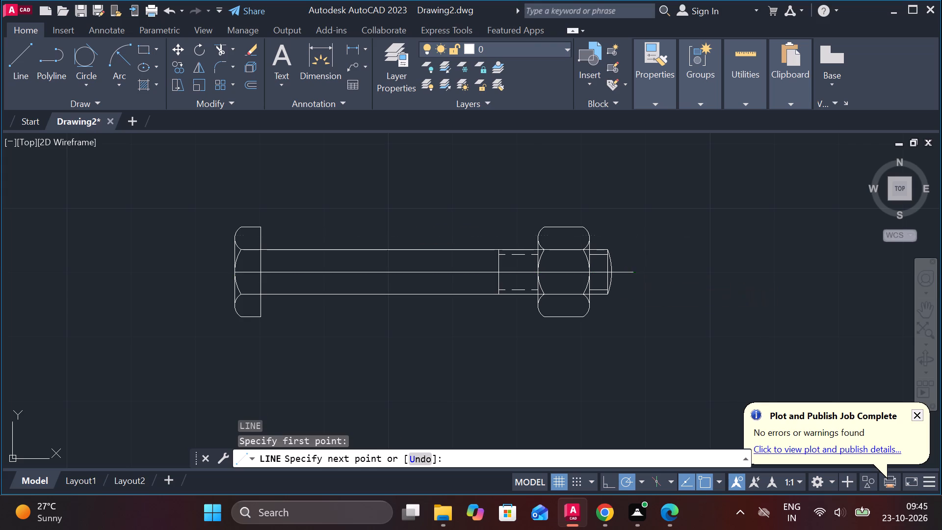
{"action": "key", "text": "Escape"}
Stretch the axis line's head-side endpoint outward so it extends beyond the bolt head.
{"action": "left_click", "coordinate": [301, 274]}
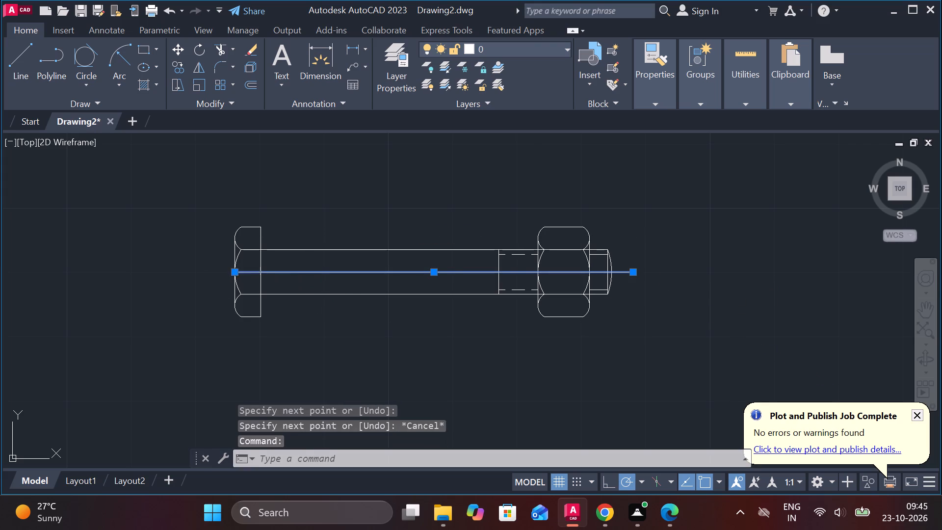
{"action": "left_click", "coordinate": [238, 271]}
{"action": "key", "text": "Escape"}
{"action": "left_click", "coordinate": [270, 271]}
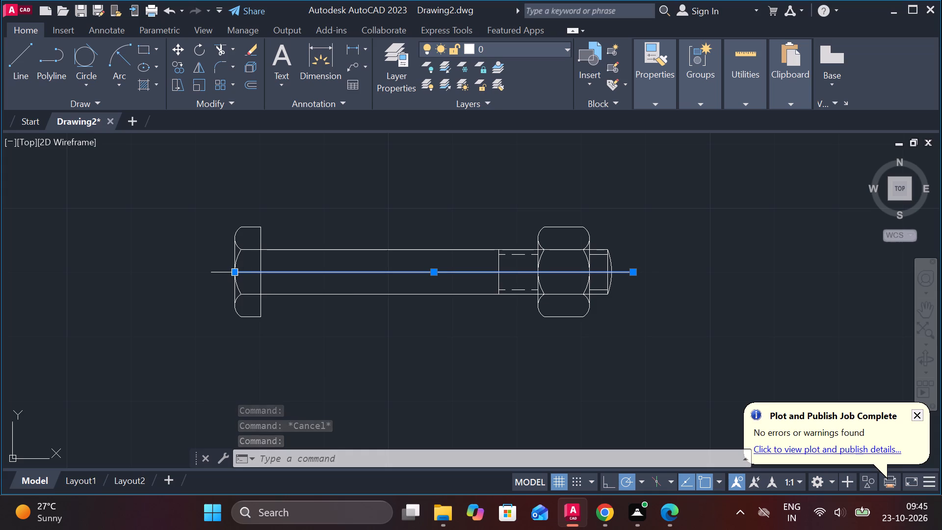
{"action": "left_click", "coordinate": [235, 270]}
{"action": "left_click", "coordinate": [195, 275]}
{"action": "key", "text": "Escape"}
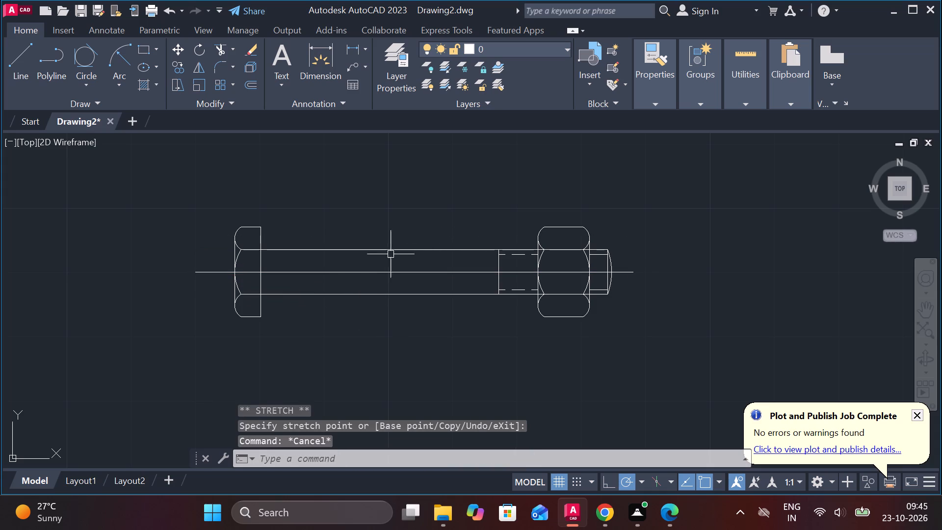
Change the bolt axis line's linetype to CENTER.
{"action": "left_click", "coordinate": [395, 274]}
{"action": "left_click", "coordinate": [660, 106]}
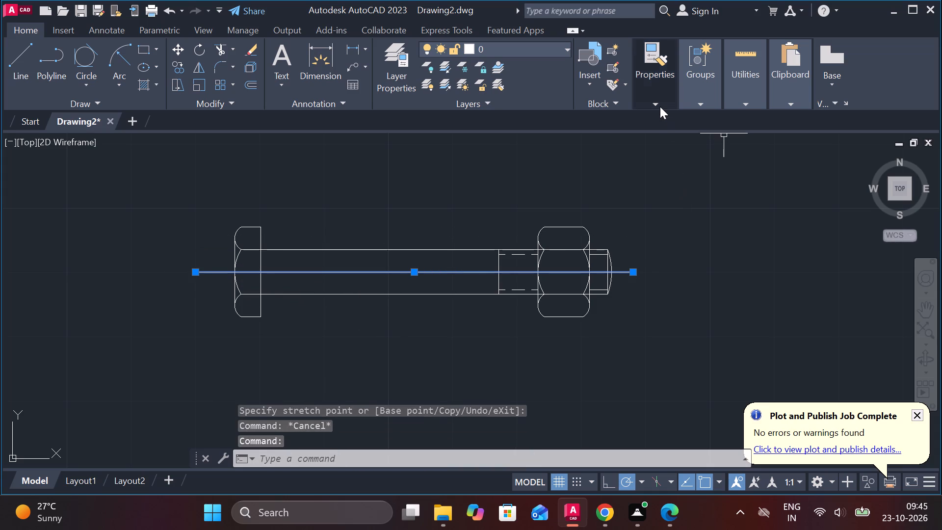
{"action": "left_click", "coordinate": [710, 154]}
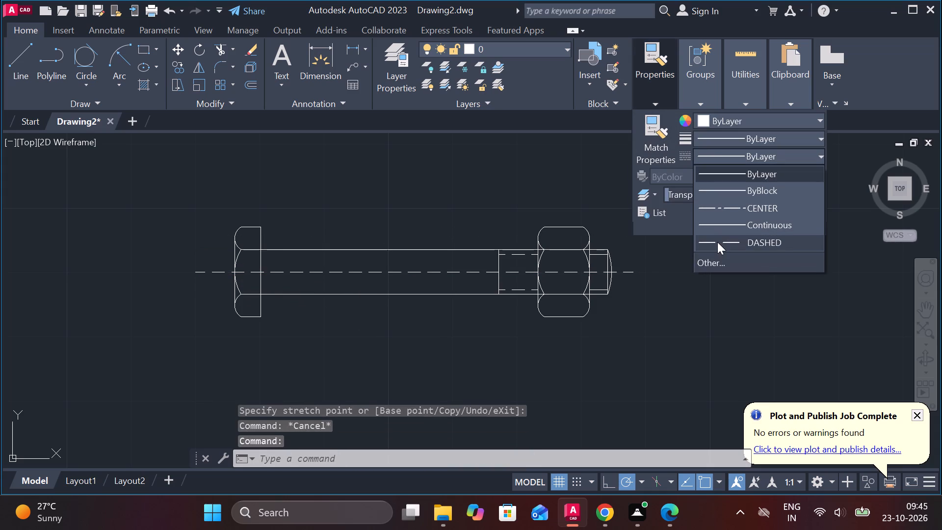
{"action": "left_click", "coordinate": [725, 207]}
{"action": "key", "text": "Escape"}
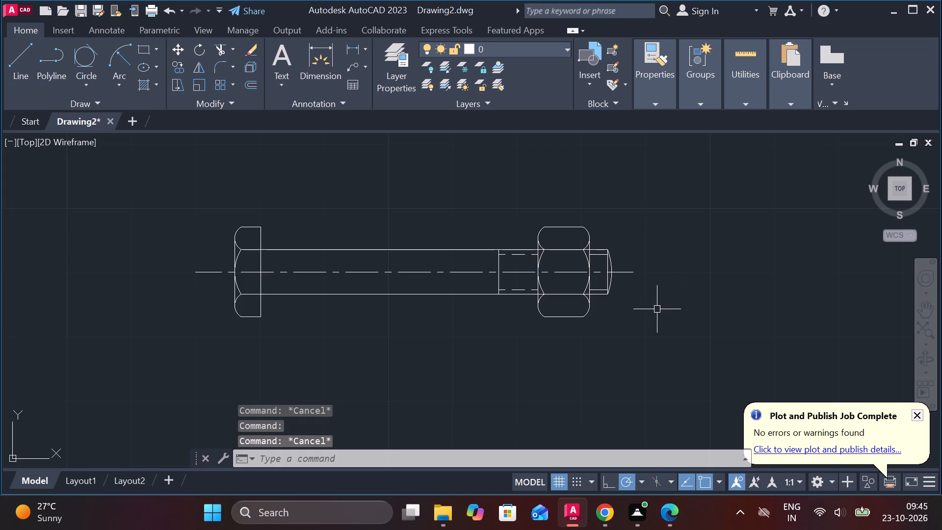
Add a linear dimension above the bolt from the head's inner face to the shank's end edge.
{"action": "middle_click_drag", "start_coordinate": [536, 348], "coordinate": [555, 348]}
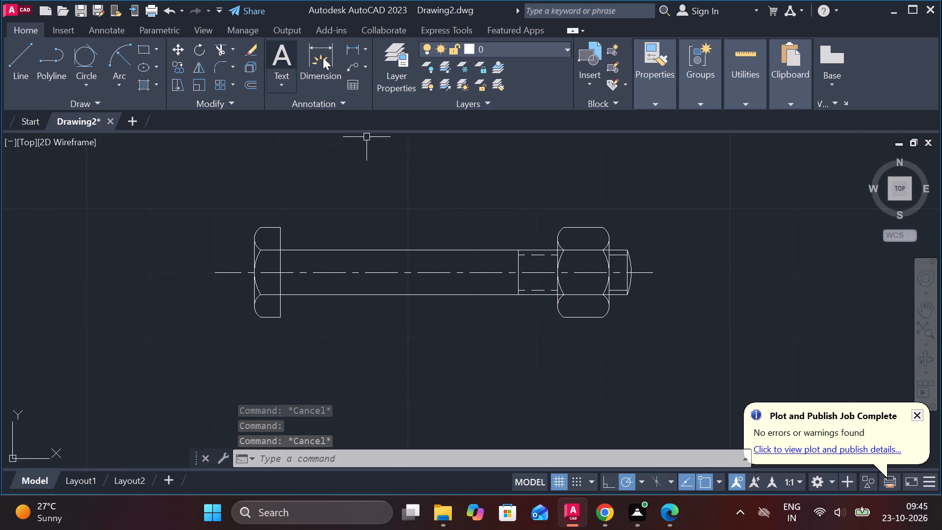
{"action": "left_click", "coordinate": [352, 49]}
{"action": "left_click", "coordinate": [279, 221]}
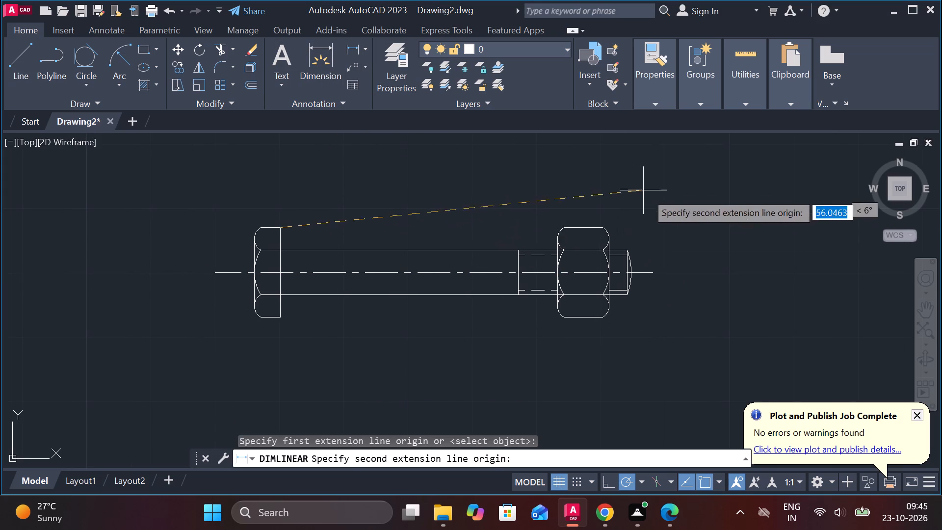
{"action": "left_click", "coordinate": [624, 250]}
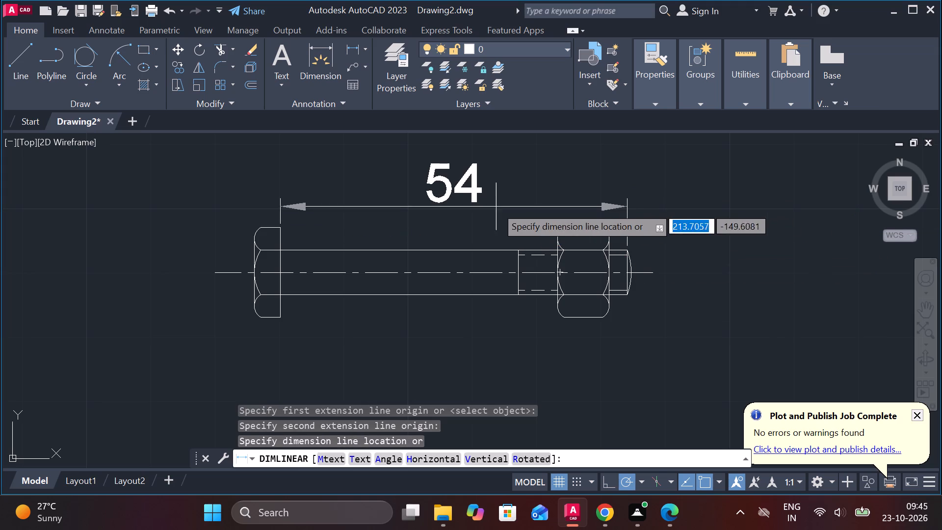
{"action": "left_click", "coordinate": [474, 172]}
Add a linear dimension for the threaded length, from the shank's end edge to the thread-start line, below the overall shank dimension.
{"action": "key", "text": "space"}
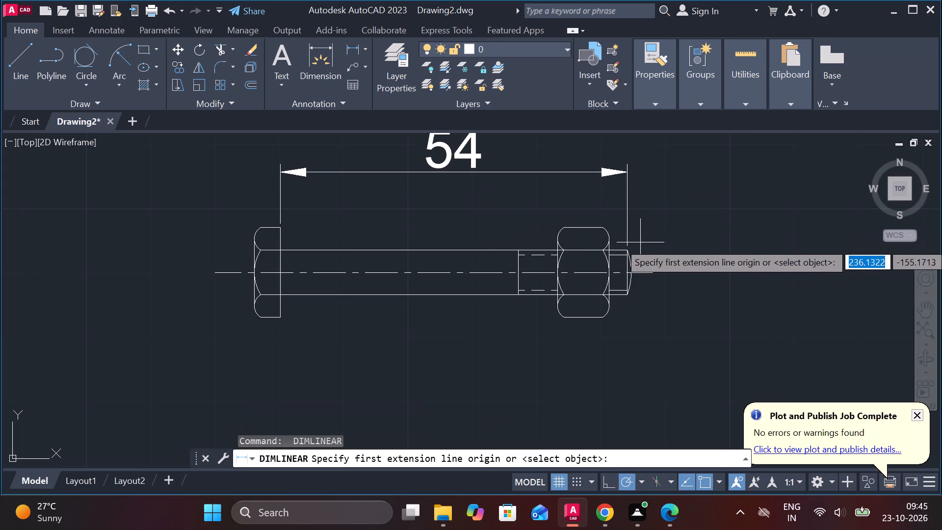
{"action": "left_click", "coordinate": [634, 248]}
{"action": "left_click", "coordinate": [512, 251]}
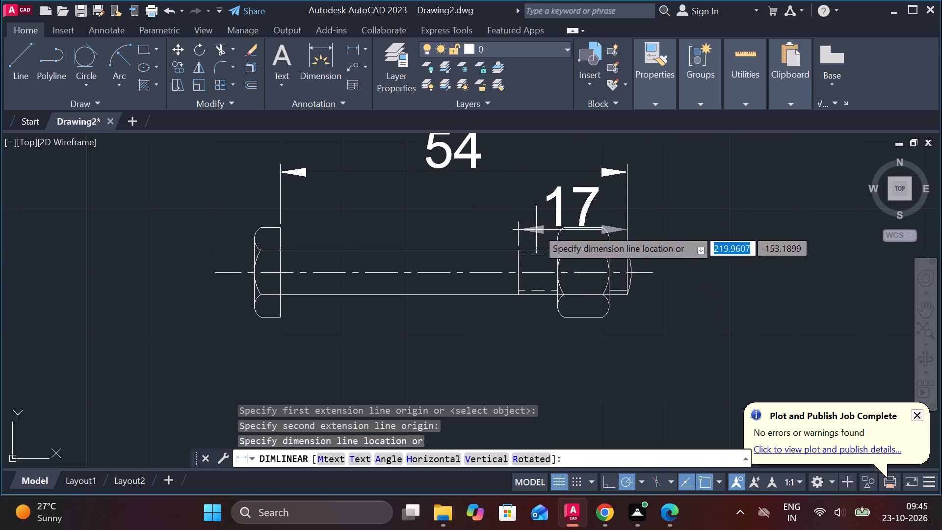
{"action": "left_click", "coordinate": [540, 222]}
Add a vertical linear dimension for the shank's diameter, placed beyond the rounded end.
{"action": "scroll", "coordinate": [649, 225], "scroll_direction": "down", "scroll_amount": 1}
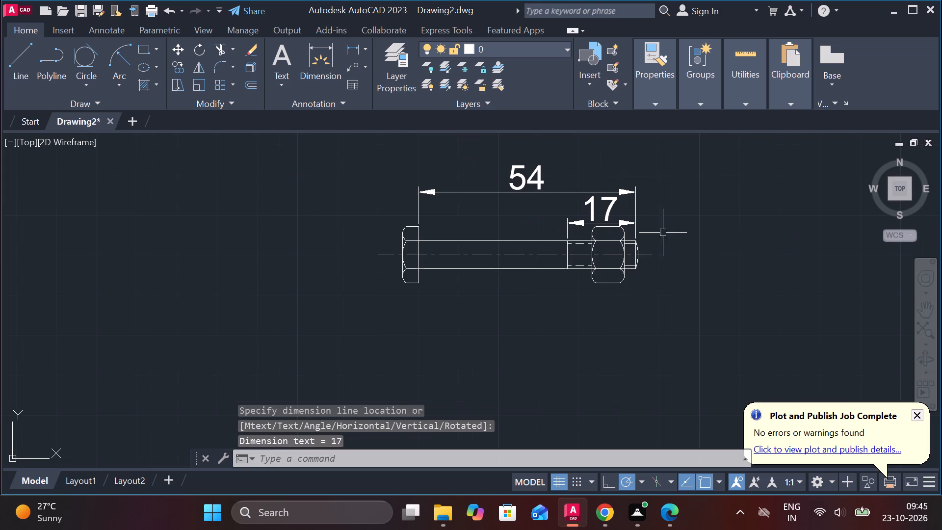
{"action": "scroll", "coordinate": [661, 260], "scroll_direction": "up", "scroll_amount": 2}
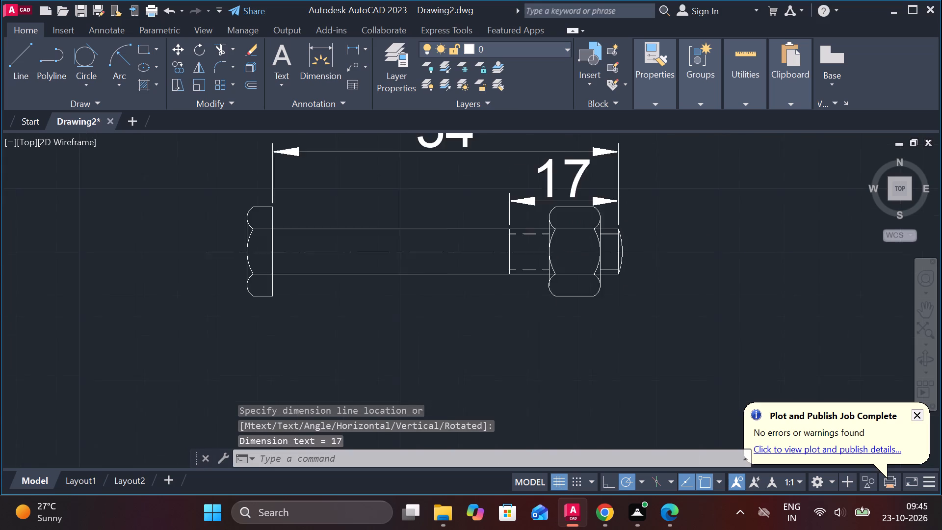
{"action": "key", "text": "space"}
{"action": "left_click", "coordinate": [586, 212]}
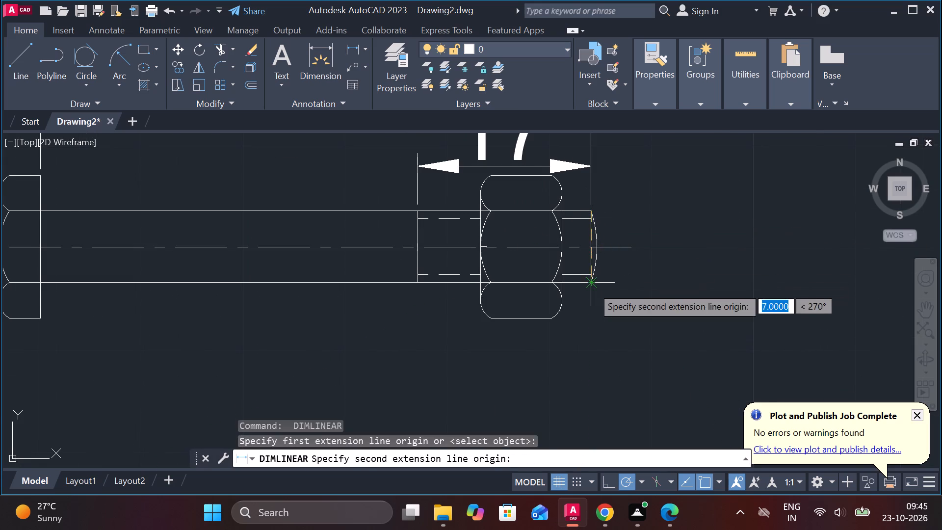
{"action": "left_click", "coordinate": [592, 287]}
{"action": "left_click", "coordinate": [708, 251]}
{"action": "key", "text": "Escape"}
Edit the bolt's shank diameter dimension text to read M7.
{"action": "double_click", "coordinate": [695, 256]}
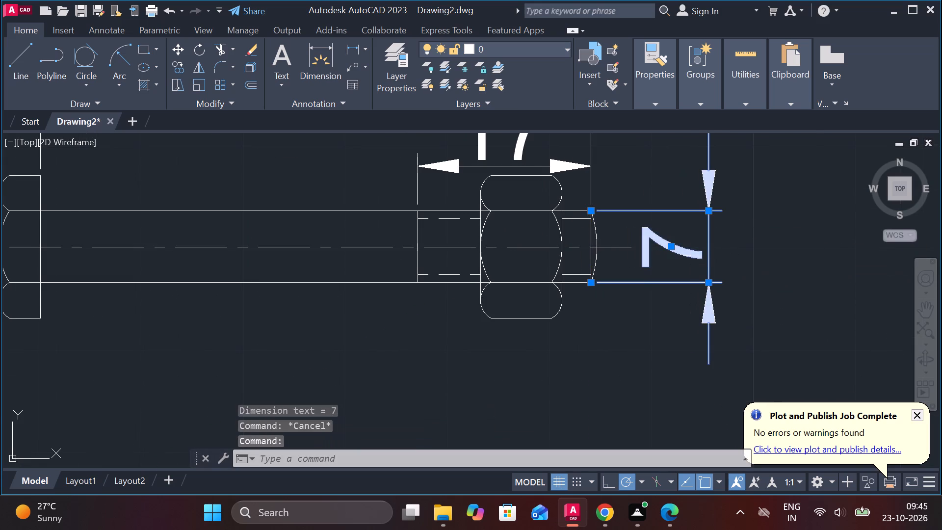
{"action": "key", "text": "m"}
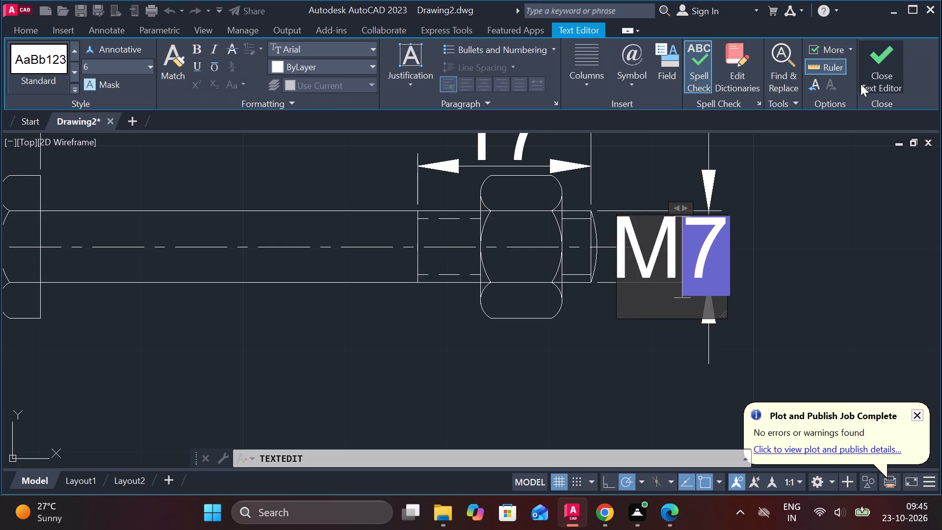
{"action": "left_click", "coordinate": [861, 84]}
{"action": "scroll", "coordinate": [777, 219], "scroll_direction": "down", "scroll_amount": 2}
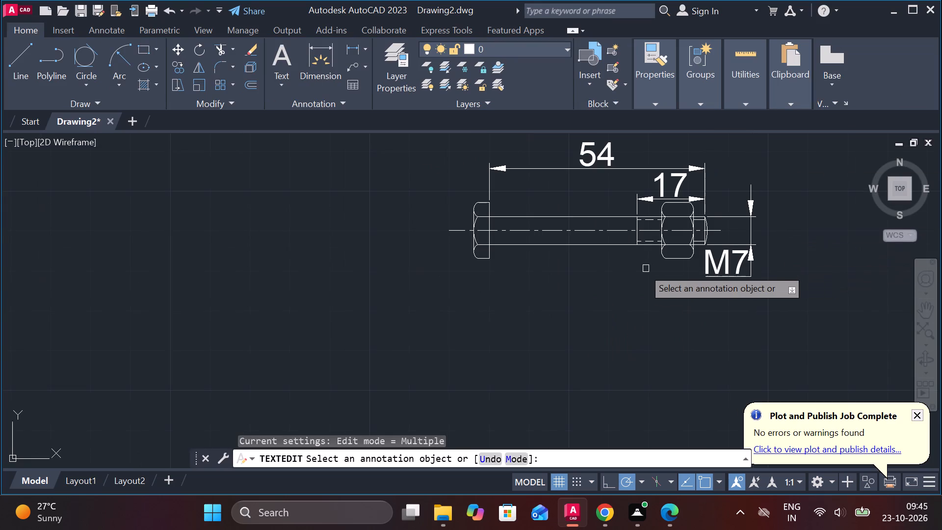
{"action": "key", "text": "Escape"}
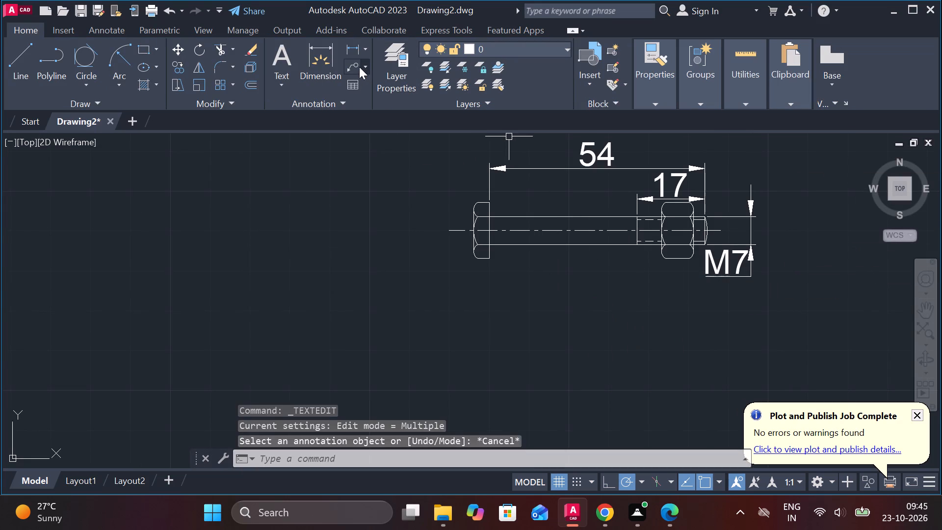
Add a multileader pointing to the nut's upper corner, with part number 8 at text height 10.
{"action": "left_click", "coordinate": [354, 63]}
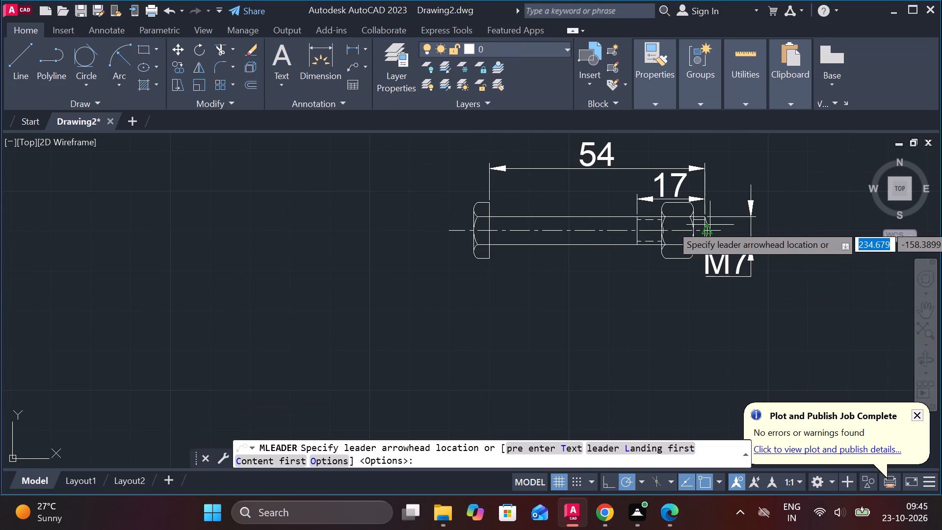
{"action": "scroll", "coordinate": [710, 225], "scroll_direction": "up", "scroll_amount": 1}
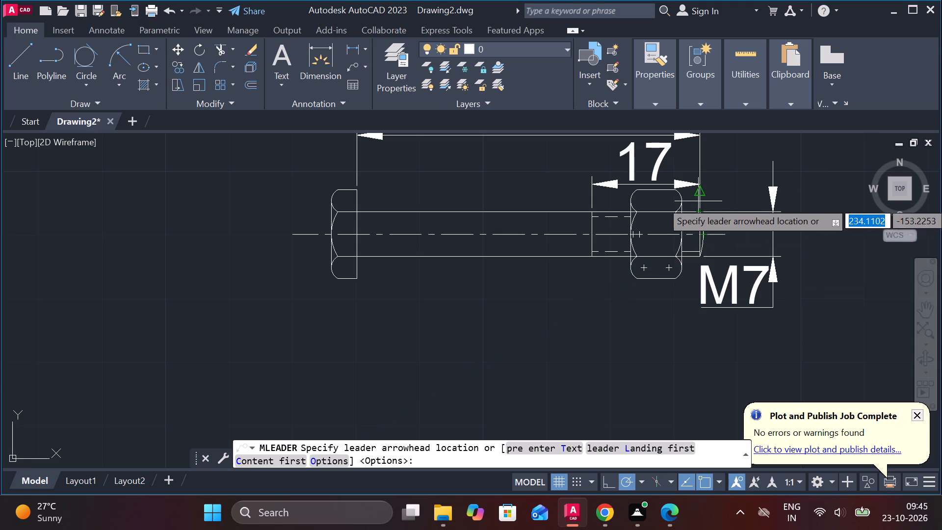
{"action": "middle_click_drag", "start_coordinate": [700, 201], "coordinate": [583, 278]}
{"action": "left_click", "coordinate": [567, 277]}
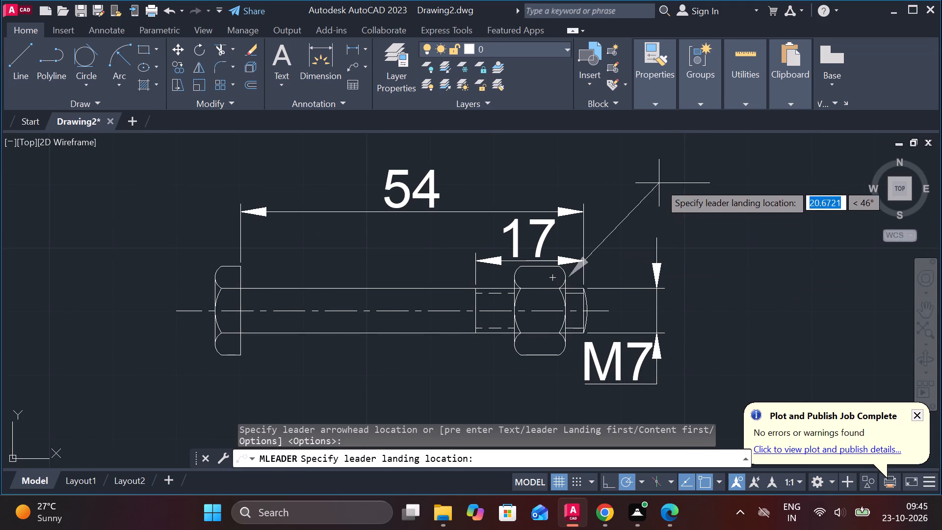
{"action": "left_click", "coordinate": [692, 198]}
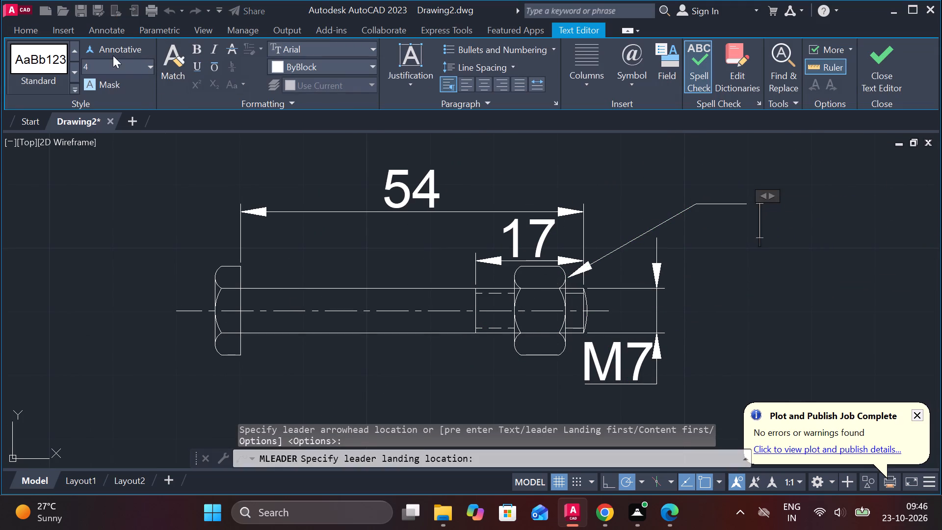
{"action": "left_click", "coordinate": [120, 63]}
{"action": "type", "text": "10"}
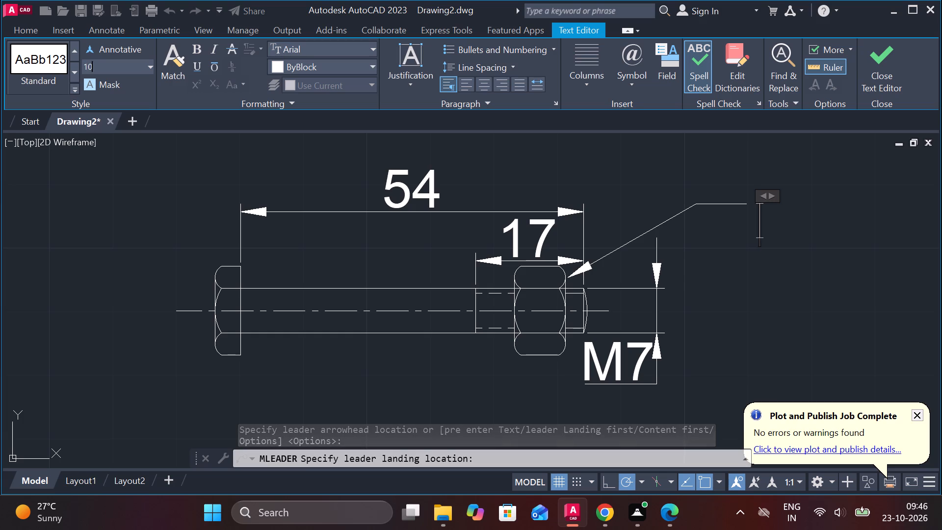
{"action": "key", "text": "Return"}
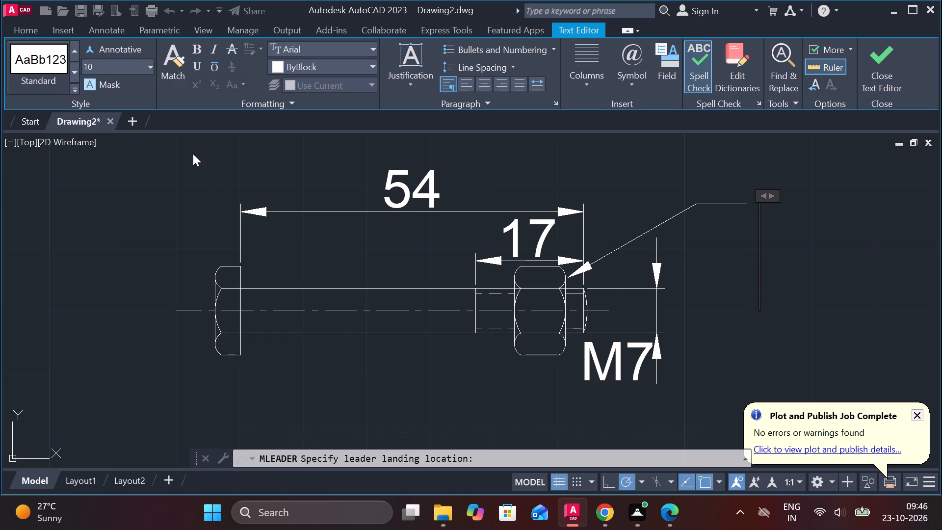
{"action": "key", "text": "8"}
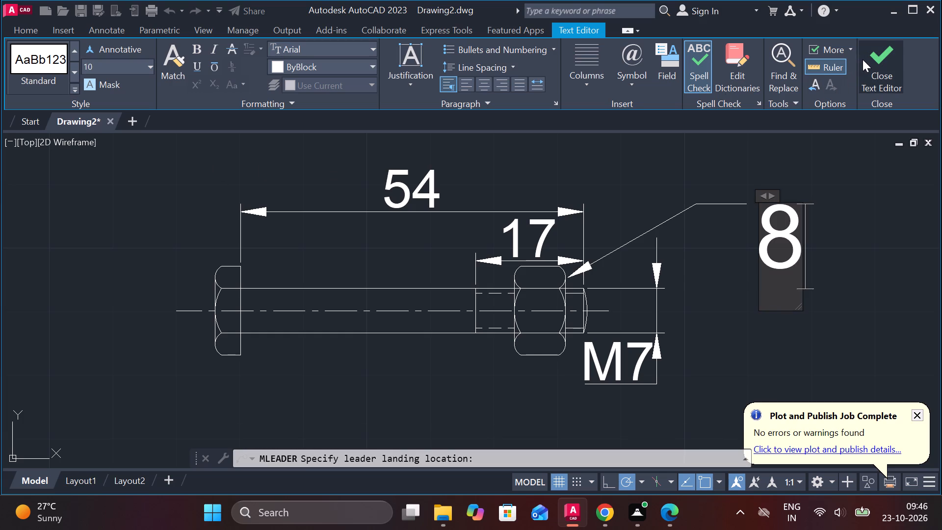
{"action": "left_click", "coordinate": [863, 59]}
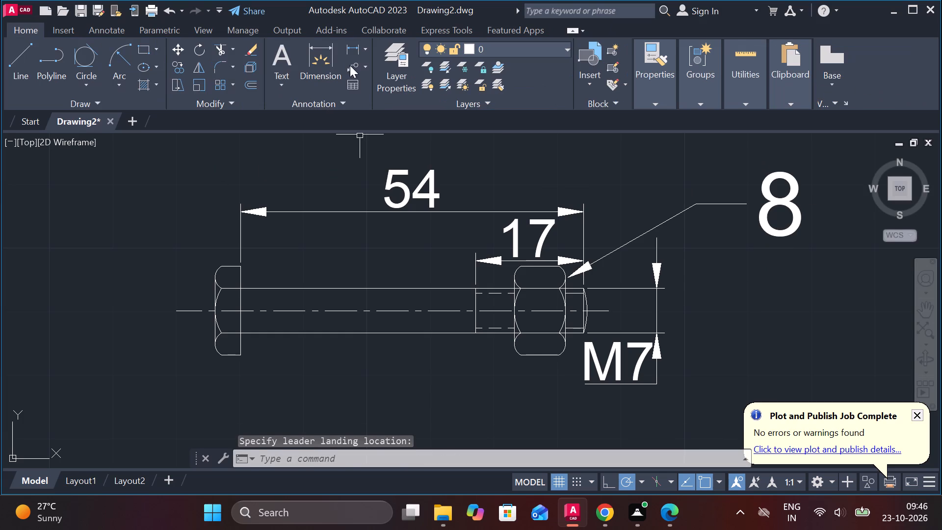
Add a multileader pointing to the lower edge of the bolt shank, with part number 7 at text height 10.
{"action": "left_click", "coordinate": [350, 65]}
{"action": "left_click", "coordinate": [343, 331]}
{"action": "middle_click_drag", "start_coordinate": [340, 331], "coordinate": [347, 251]}
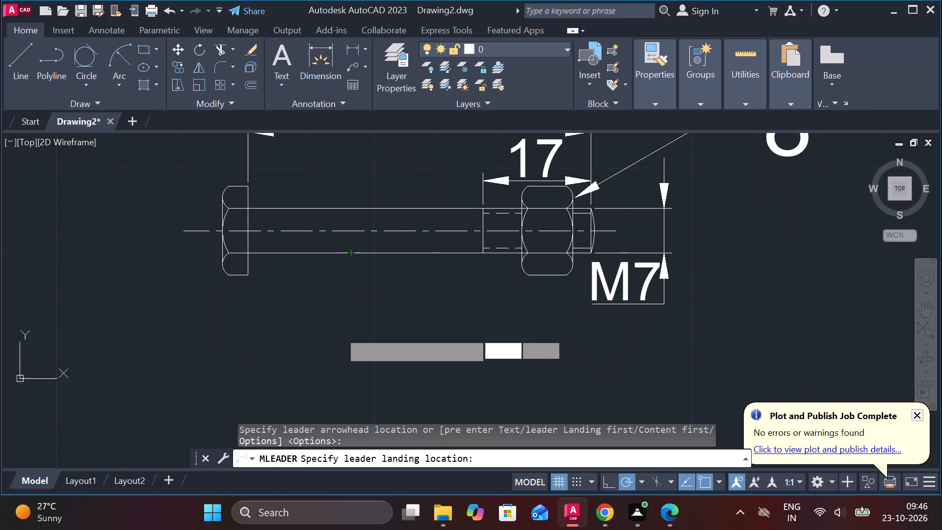
{"action": "left_click", "coordinate": [302, 321]}
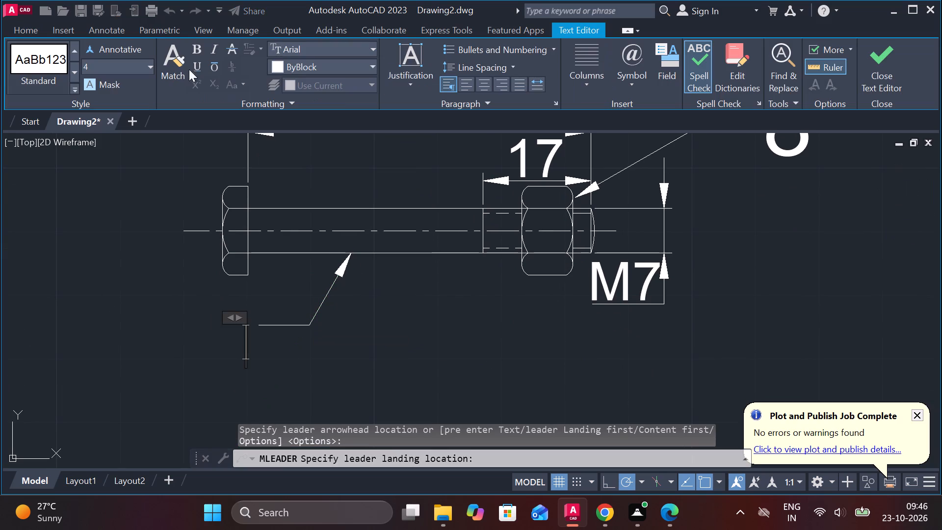
{"action": "left_click", "coordinate": [93, 70]}
{"action": "type", "text": "10"}
{"action": "key", "text": "Return"}
{"action": "key", "text": "7"}
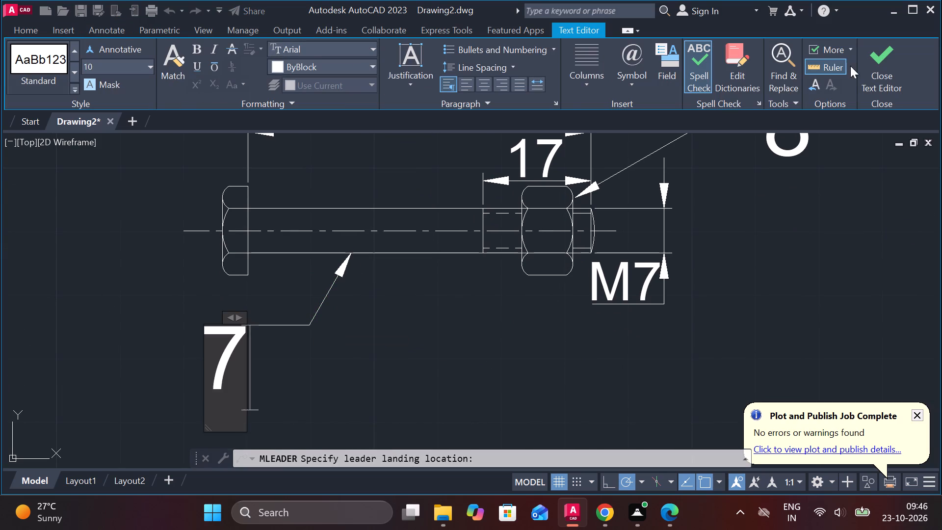
{"action": "left_click", "coordinate": [874, 63]}
Move the whole dimensioned bolt-and-nut view with its part numbers to the free space below the part 2 views.
{"action": "scroll", "coordinate": [757, 190], "scroll_direction": "down", "scroll_amount": 2}
{"action": "middle_click_drag", "start_coordinate": [742, 192], "coordinate": [693, 200]}
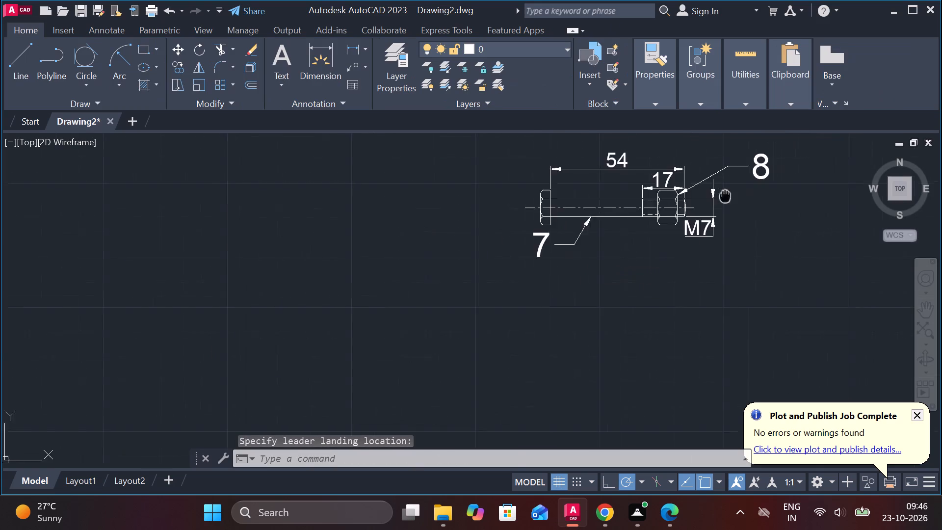
{"action": "middle_click_drag", "start_coordinate": [693, 200], "coordinate": [602, 226]}
{"action": "left_click", "coordinate": [359, 157]}
{"action": "left_click", "coordinate": [640, 377]}
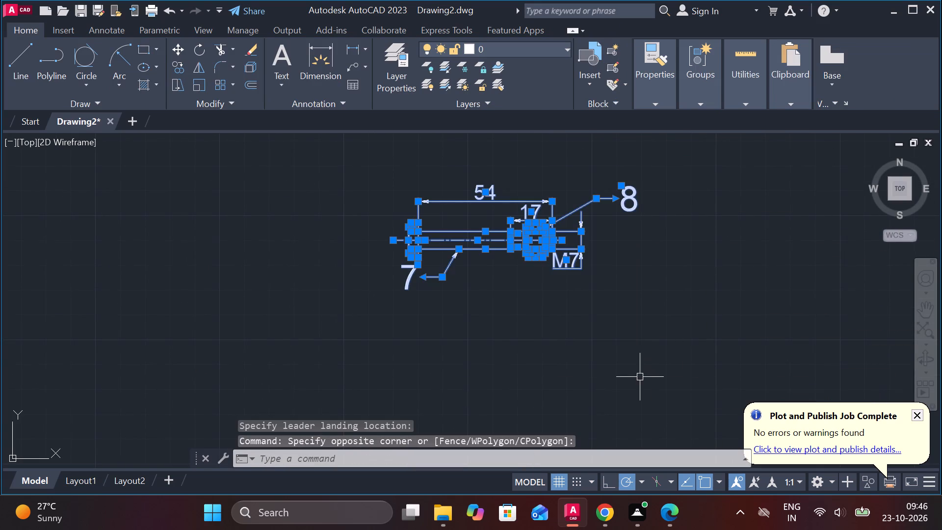
{"action": "key", "text": "m"}
{"action": "key", "text": "Return"}
{"action": "left_click", "coordinate": [657, 353]}
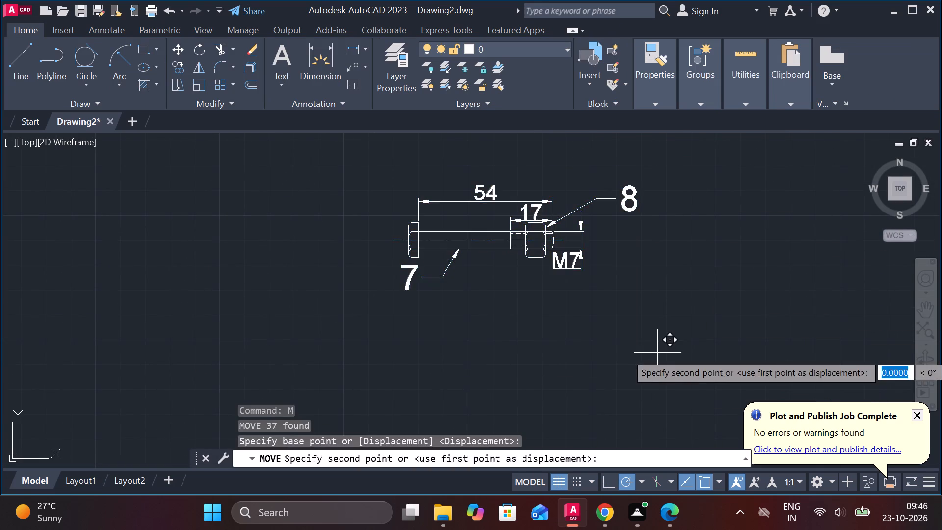
{"action": "scroll", "coordinate": [657, 350], "scroll_direction": "down", "scroll_amount": 2}
{"action": "middle_click_drag", "start_coordinate": [649, 345], "coordinate": [607, 345]}
{"action": "scroll", "coordinate": [605, 322], "scroll_direction": "up", "scroll_amount": 1}
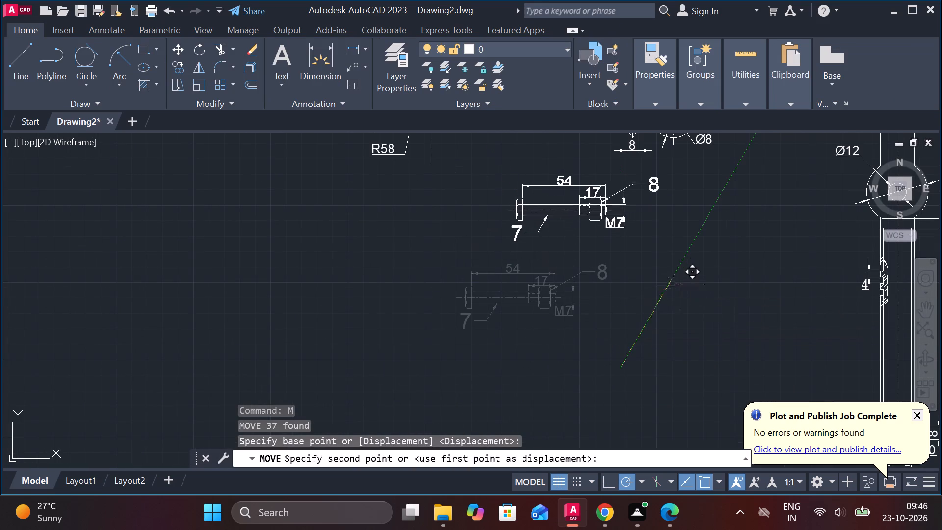
{"action": "left_click", "coordinate": [684, 292]}
Draw a rectangular border about 526 by 590 units around all the part views.
{"action": "scroll", "coordinate": [660, 292], "scroll_direction": "down", "scroll_amount": 1}
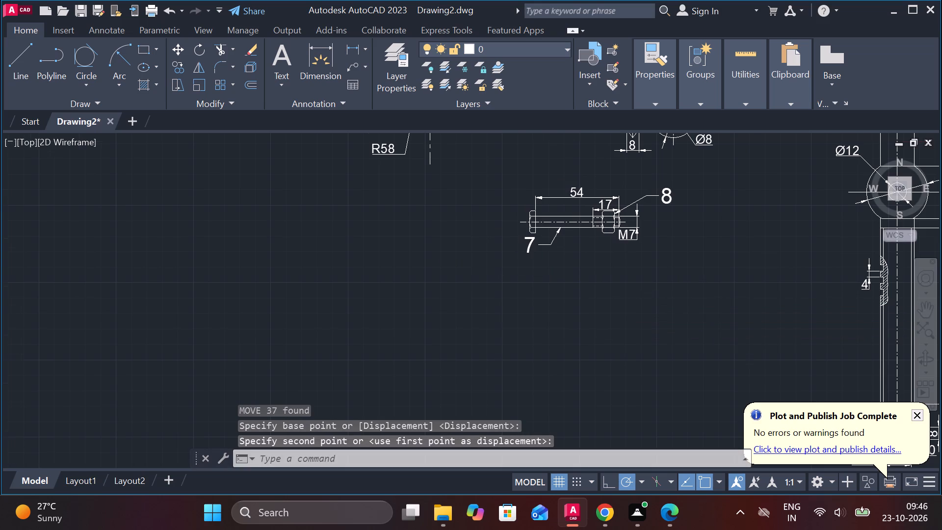
{"action": "middle_click_drag", "start_coordinate": [681, 299], "coordinate": [524, 329]}
{"action": "scroll", "coordinate": [528, 330], "scroll_direction": "down", "scroll_amount": 1}
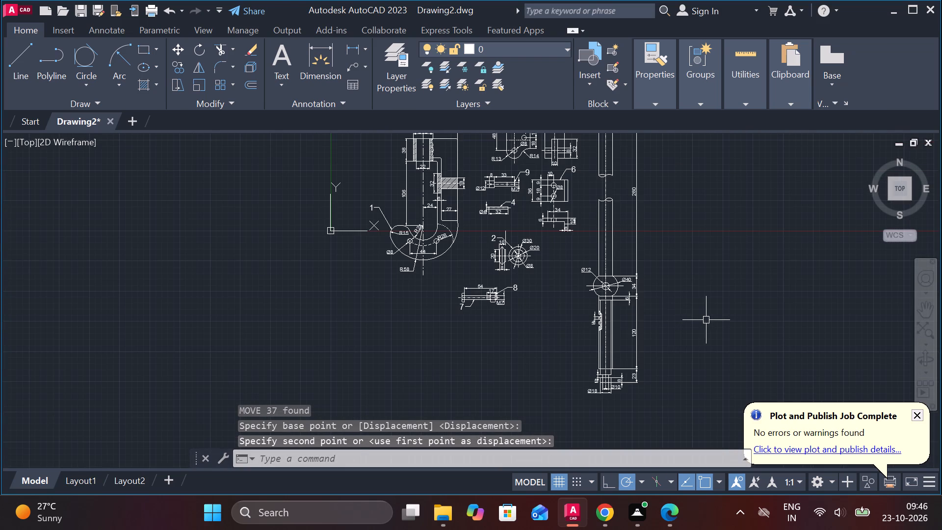
{"action": "scroll", "coordinate": [706, 319], "scroll_direction": "down", "scroll_amount": 1}
{"action": "left_click", "coordinate": [144, 45]}
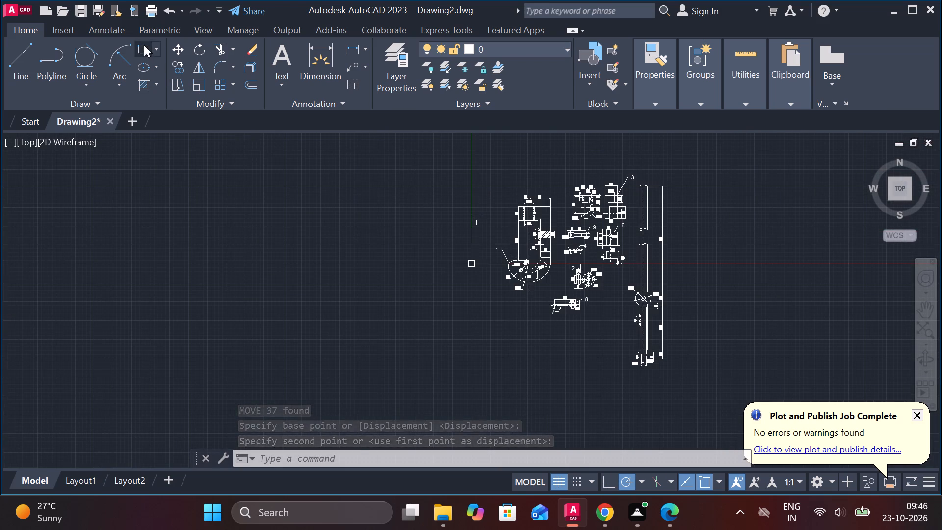
{"action": "left_click", "coordinate": [488, 154]}
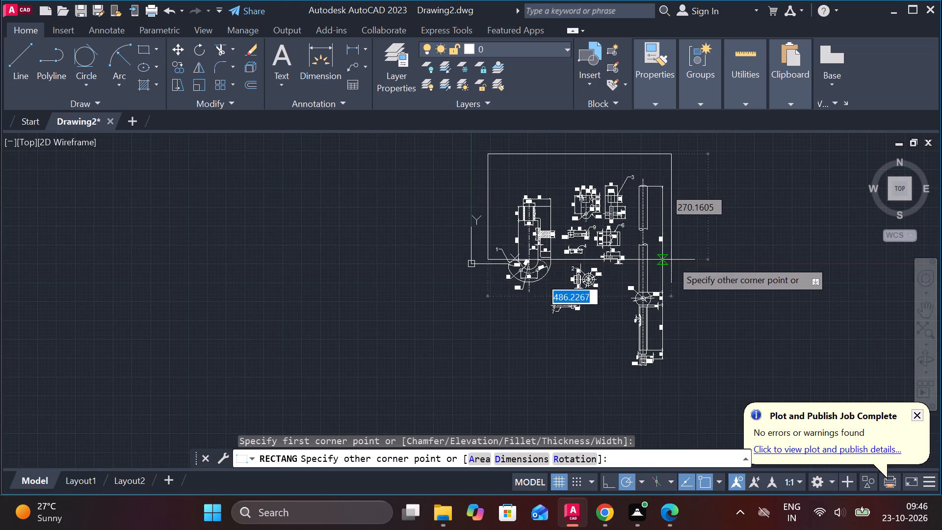
{"action": "left_click", "coordinate": [686, 374]}
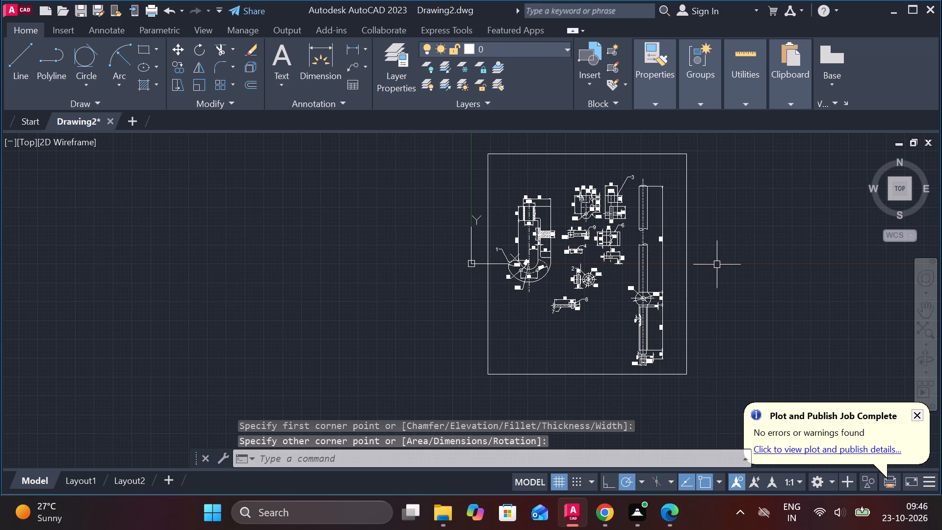
Add the centred multiline title MECHANICAL LEVER ASSEMBLY COMPONENTS at text height 12, inside the top of the border.
{"action": "scroll", "coordinate": [694, 245], "scroll_direction": "up", "scroll_amount": 1}
{"action": "middle_click_drag", "start_coordinate": [677, 237], "coordinate": [688, 344]}
{"action": "scroll", "coordinate": [495, 214], "scroll_direction": "up", "scroll_amount": 3}
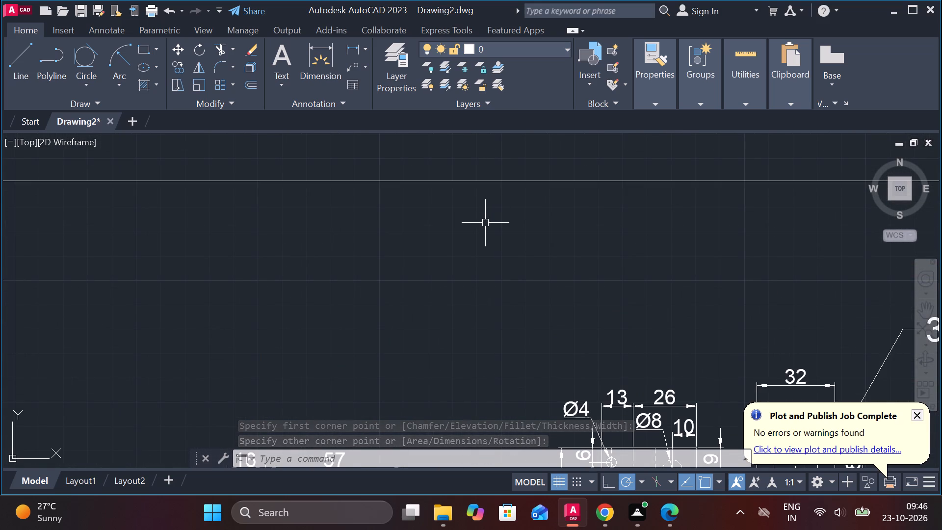
{"action": "type", "text": "MT"}
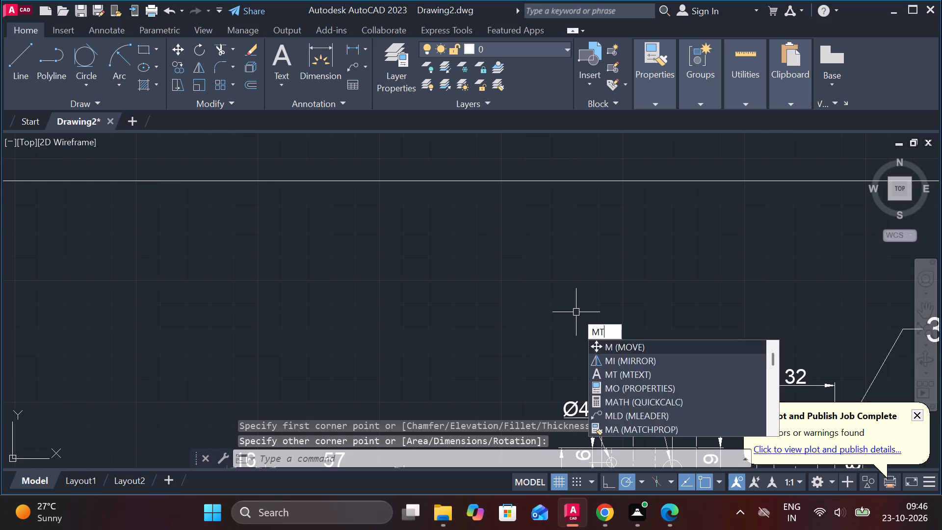
{"action": "key", "text": "Return"}
{"action": "left_click", "coordinate": [422, 213]}
{"action": "scroll", "coordinate": [514, 264], "scroll_direction": "down", "scroll_amount": 1}
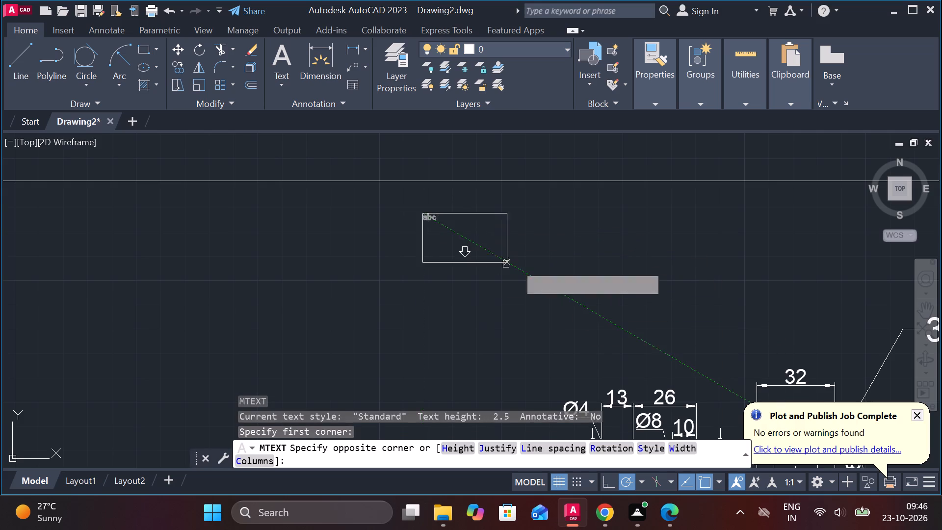
{"action": "scroll", "coordinate": [519, 264], "scroll_direction": "down", "scroll_amount": 1}
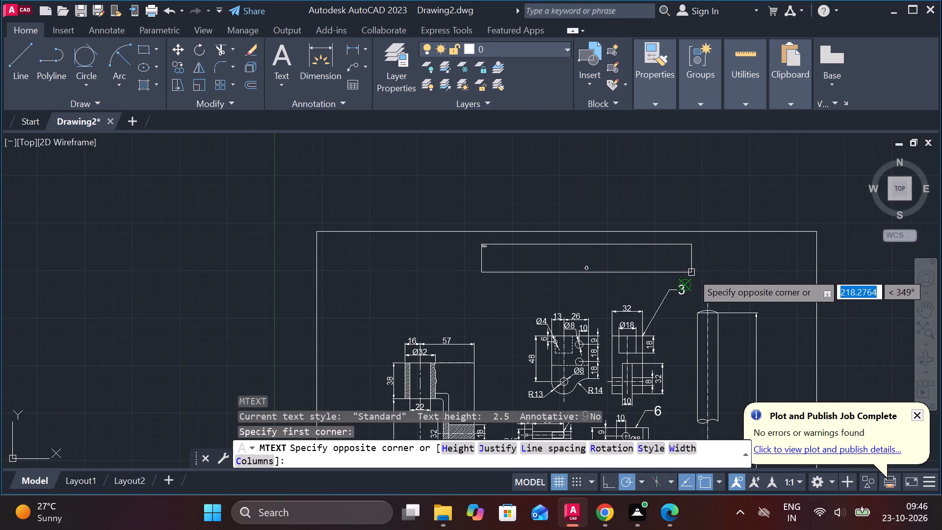
{"action": "left_click", "coordinate": [719, 272]}
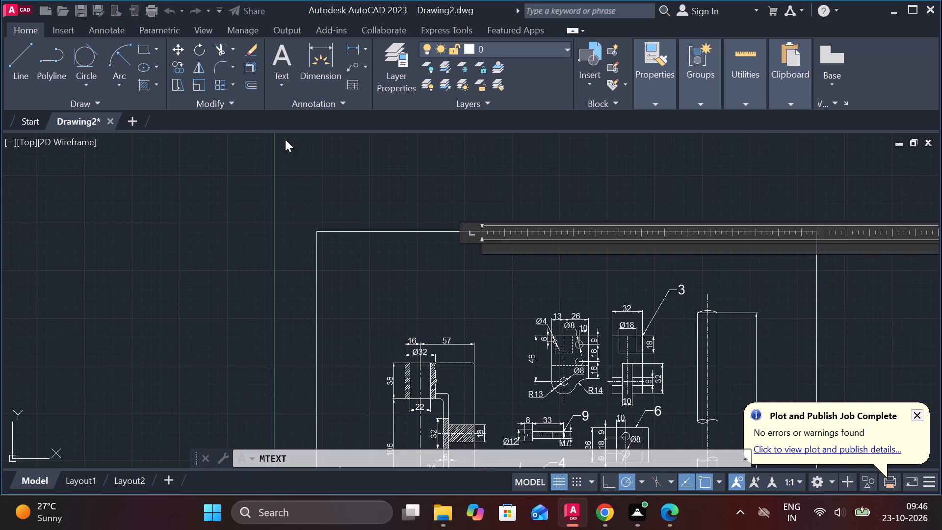
{"action": "left_click", "coordinate": [118, 68]}
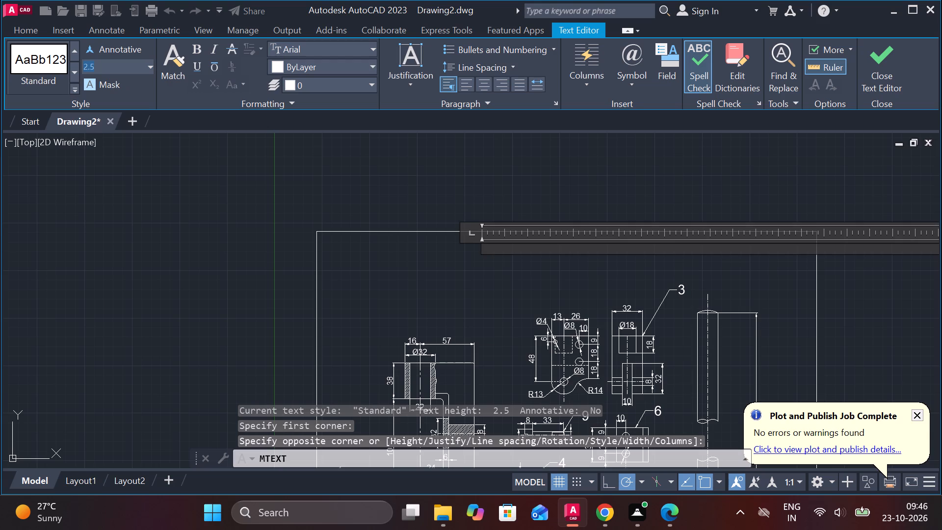
{"action": "type", "text": "12"}
{"action": "key", "text": "Return"}
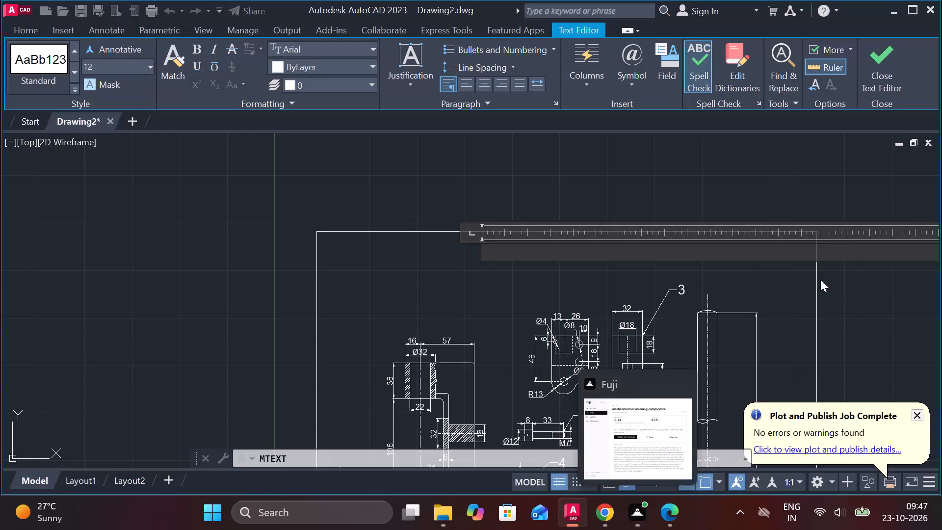
{"action": "type", "text": "MECHANIC"}
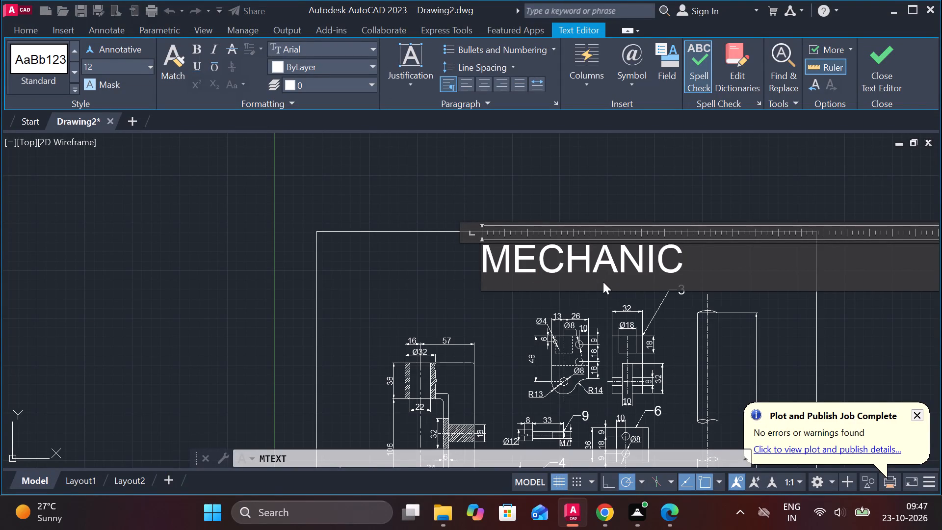
{"action": "type", "text": "AL LEVER"}
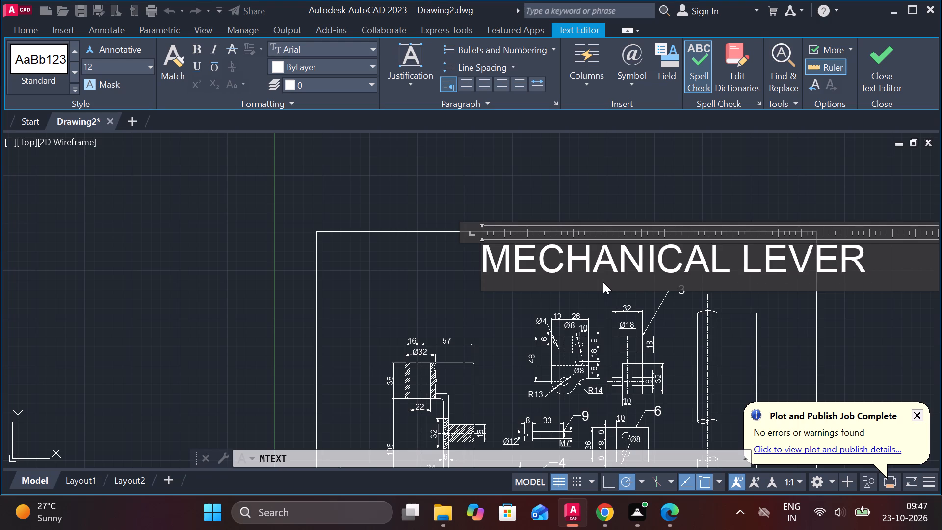
{"action": "key", "text": "space"}
{"action": "type", "text": "ASSEMBL"}
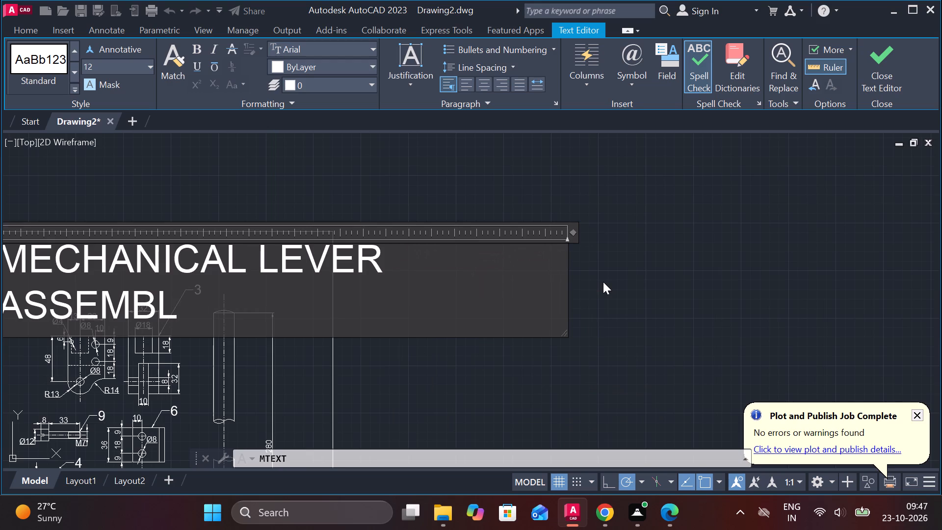
{"action": "key", "text": "y"}
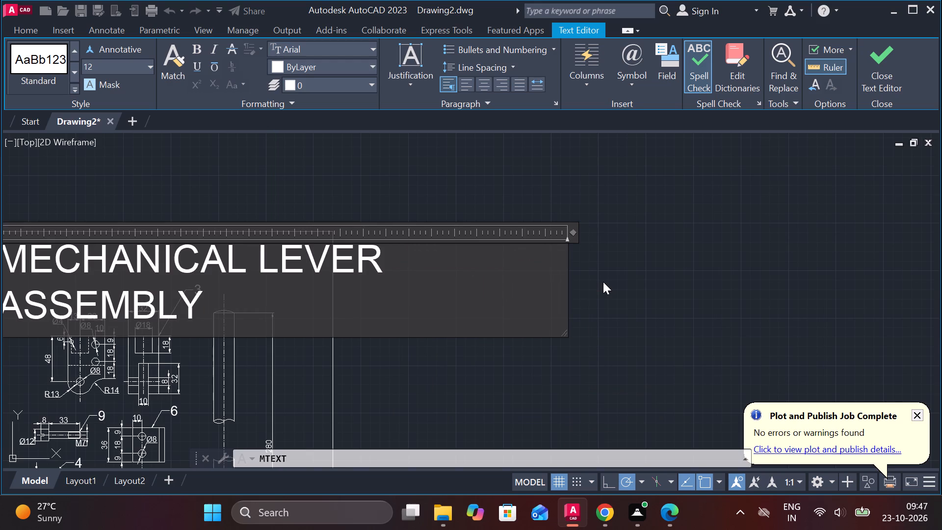
{"action": "key", "text": "space"}
{"action": "type", "text": "COMPONENTS"}
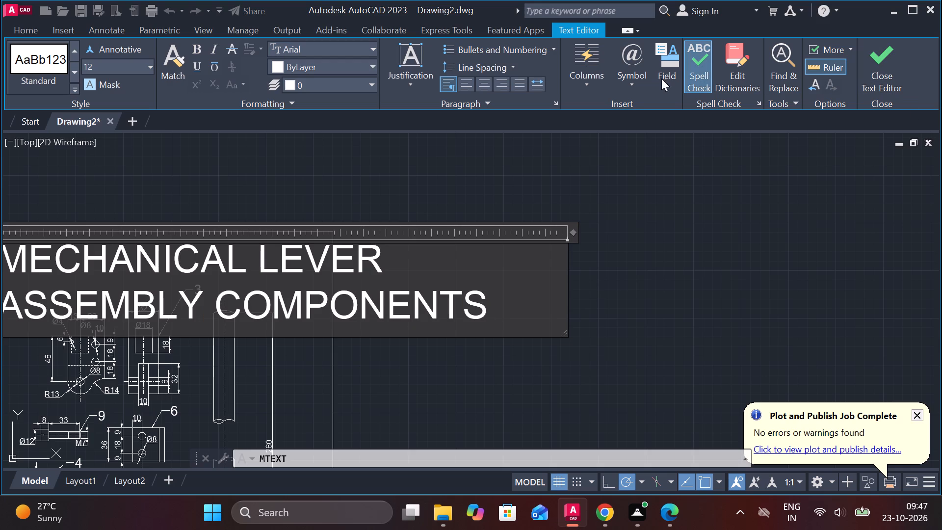
{"action": "left_click", "coordinate": [487, 91]}
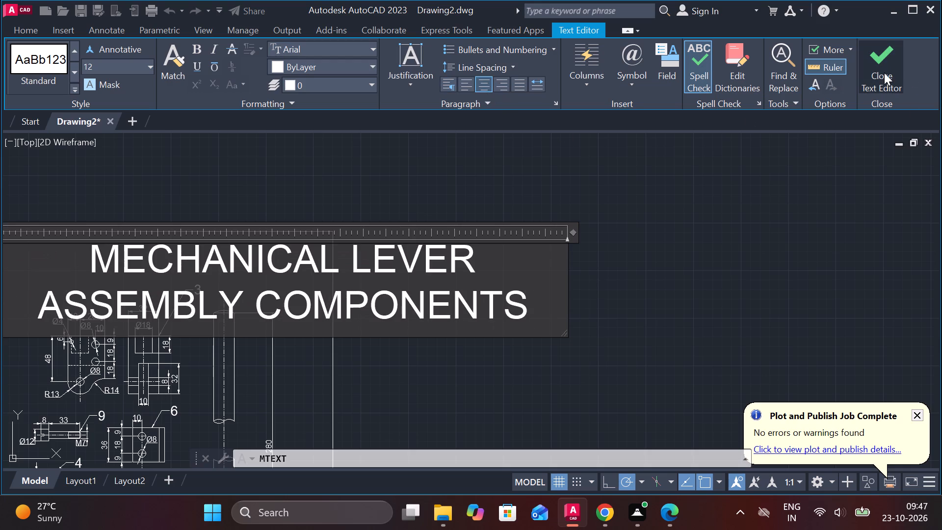
{"action": "left_click", "coordinate": [884, 73]}
Shift the title text toward the border's left side and widen its text frame so MECHANICAL LEVER ASSEMBLY fits on the first line.
{"action": "scroll", "coordinate": [382, 298], "scroll_direction": "down", "scroll_amount": 2}
{"action": "middle_click_drag", "start_coordinate": [383, 301], "coordinate": [557, 245]}
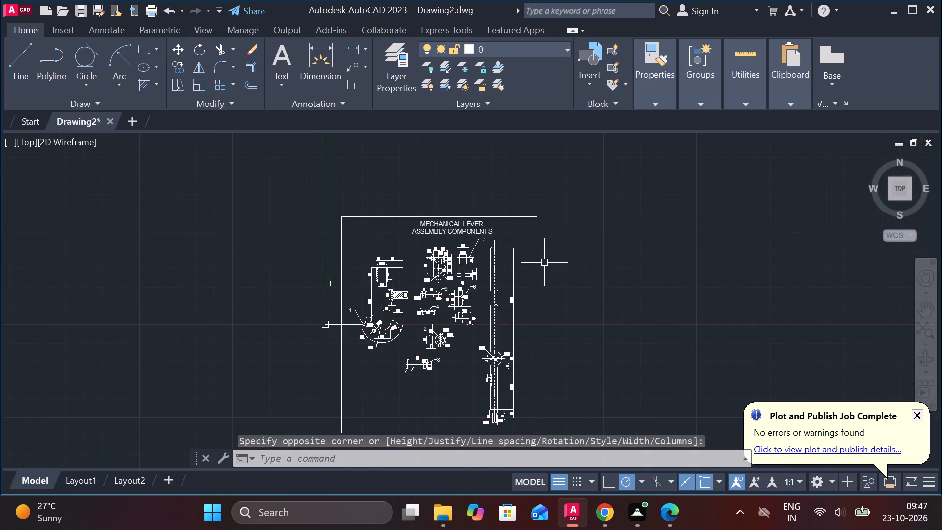
{"action": "scroll", "coordinate": [544, 263], "scroll_direction": "up", "scroll_amount": 1}
{"action": "middle_click_drag", "start_coordinate": [544, 263], "coordinate": [601, 250]}
{"action": "left_click", "coordinate": [460, 207]}
{"action": "scroll", "coordinate": [460, 207], "scroll_direction": "up", "scroll_amount": 2}
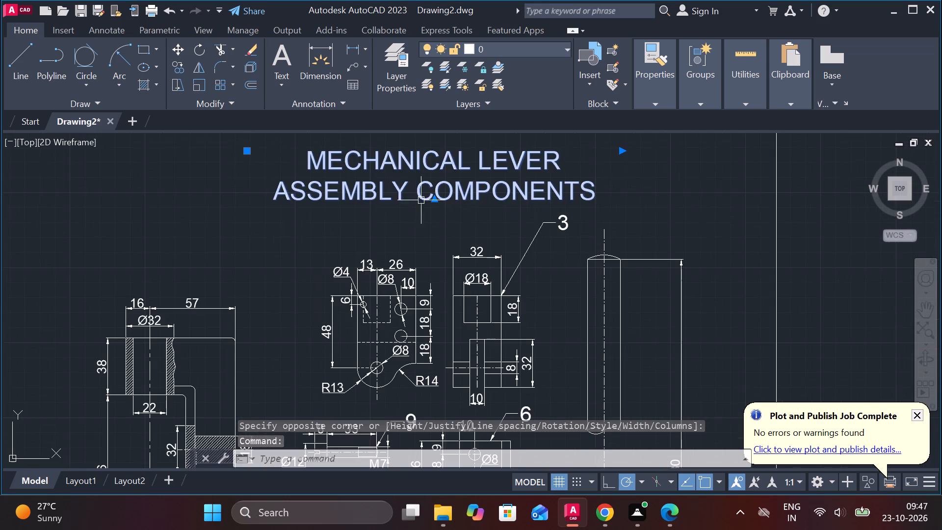
{"action": "left_click", "coordinate": [247, 151]}
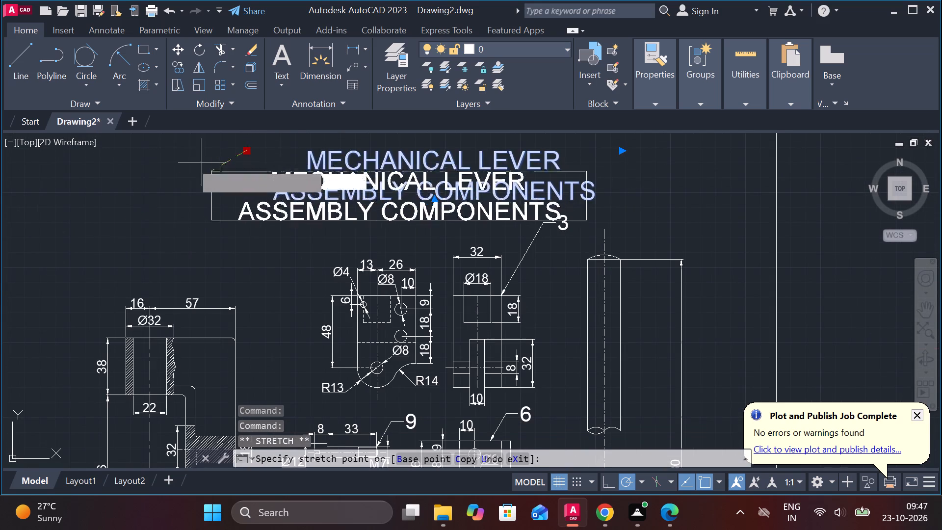
{"action": "left_click", "coordinate": [133, 158]}
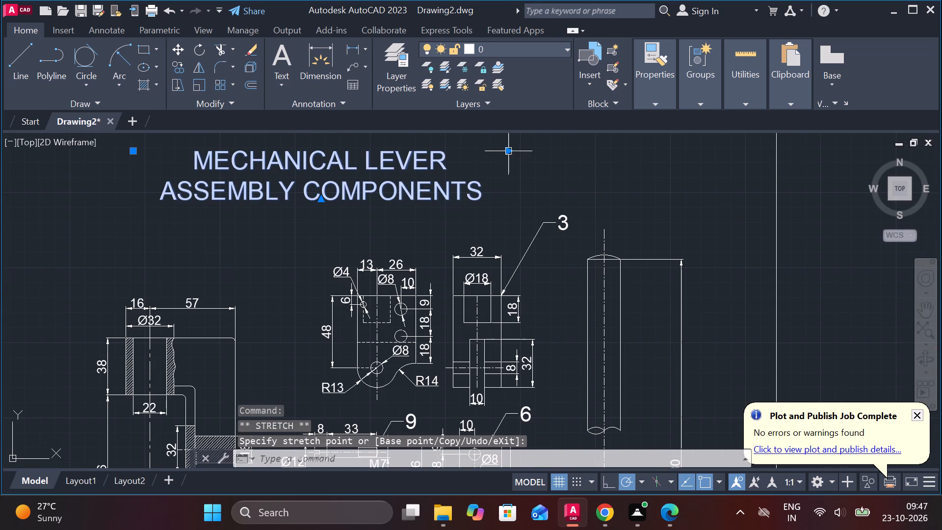
{"action": "left_click", "coordinate": [510, 154]}
{"action": "left_click", "coordinate": [628, 154]}
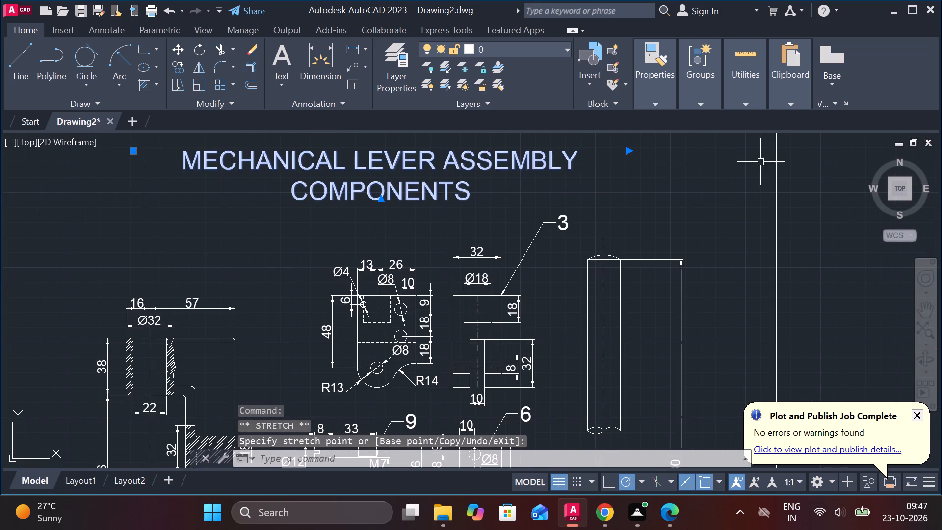
{"action": "key", "text": "Escape"}
{"action": "scroll", "coordinate": [656, 270], "scroll_direction": "down", "scroll_amount": 2}
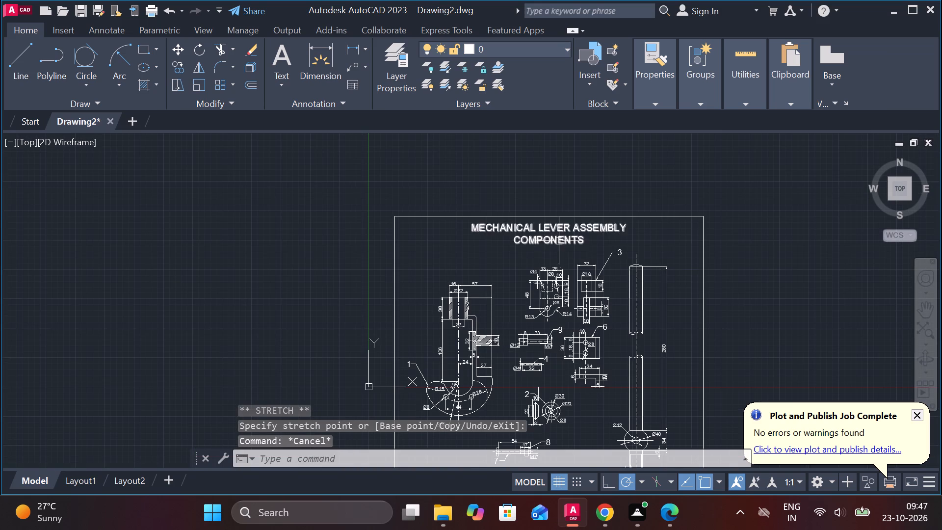
Save the drawing in Documents as MECHANICAL LEVER ASSEMBLY COMPONENTS in AutoCAD 2018 Drawing format.
{"action": "middle_click_drag", "start_coordinate": [576, 265], "coordinate": [519, 178]}
{"action": "middle_click_drag", "start_coordinate": [650, 338], "coordinate": [594, 310]}
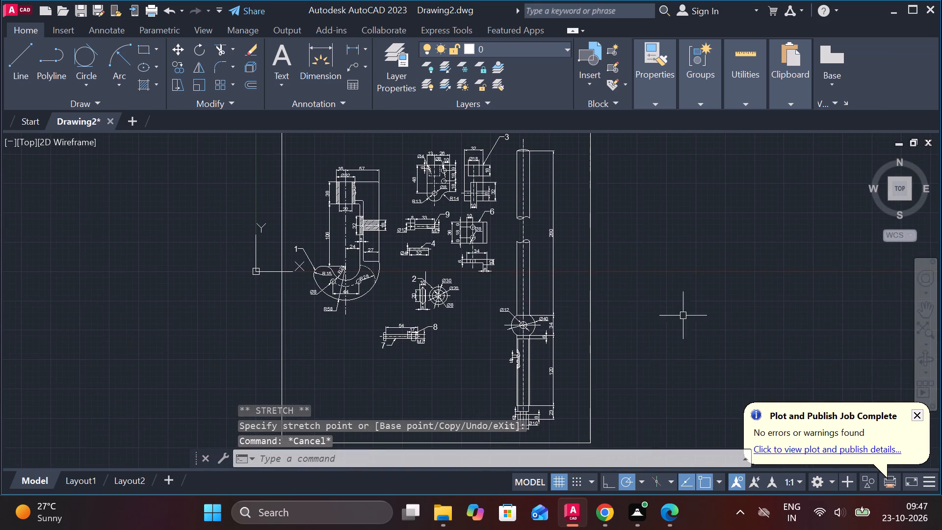
{"action": "key", "text": "ctrl+s"}
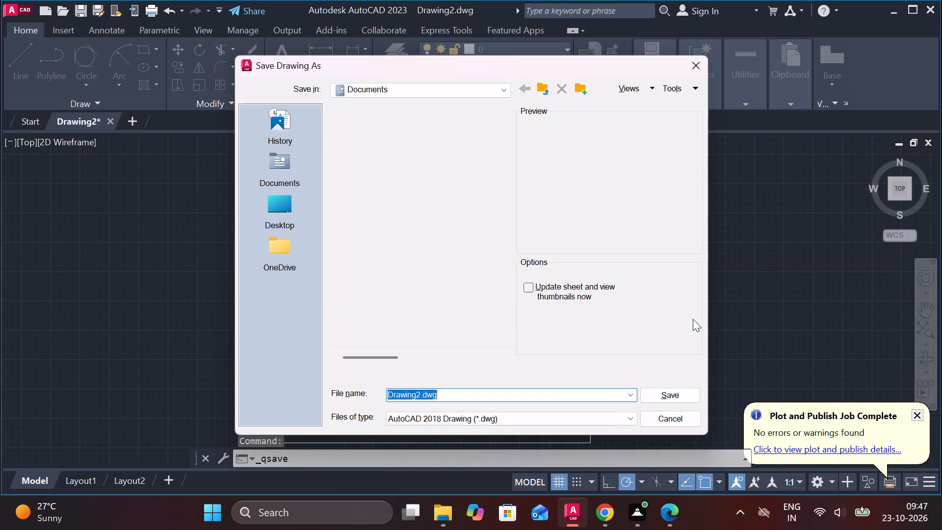
{"action": "type", "text": "MECHANICAL LEVER"}
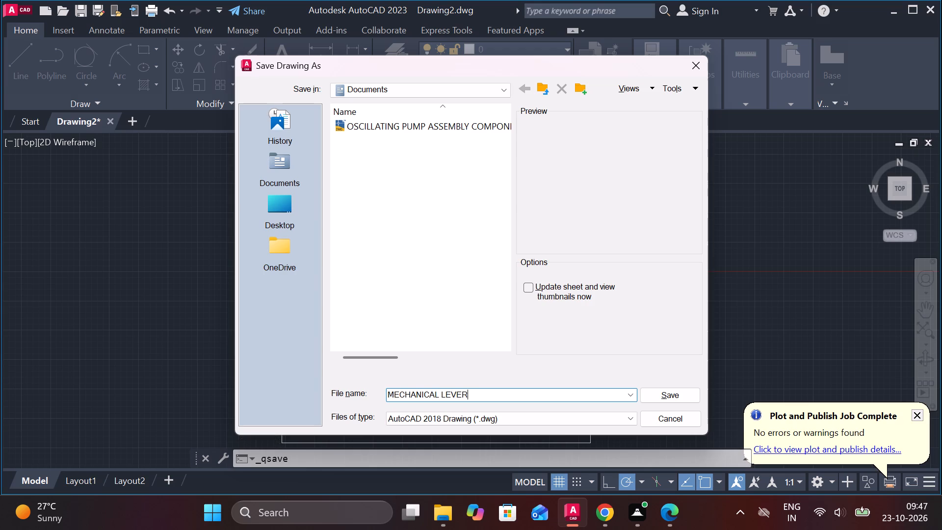
{"action": "key", "text": "space"}
{"action": "type", "text": "ASSEMBLY COMPONENTS"}
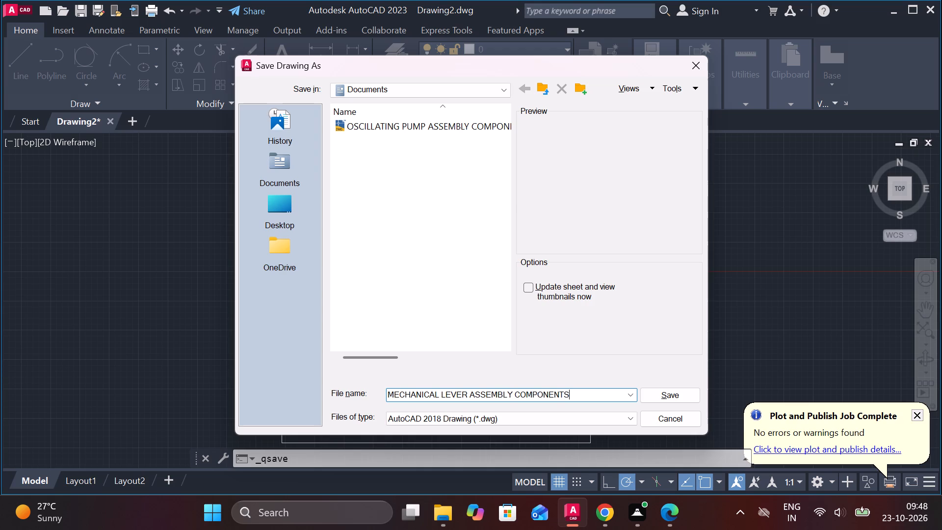
{"action": "left_click", "coordinate": [669, 389]}
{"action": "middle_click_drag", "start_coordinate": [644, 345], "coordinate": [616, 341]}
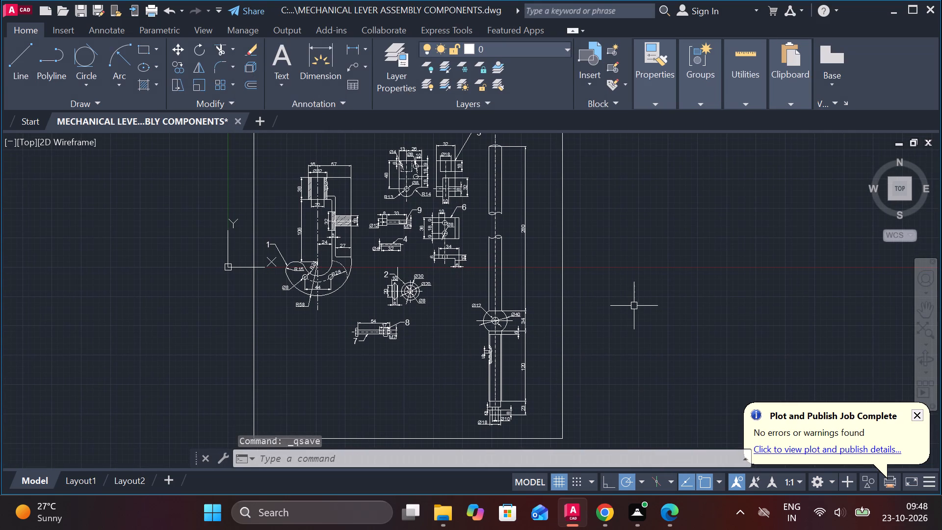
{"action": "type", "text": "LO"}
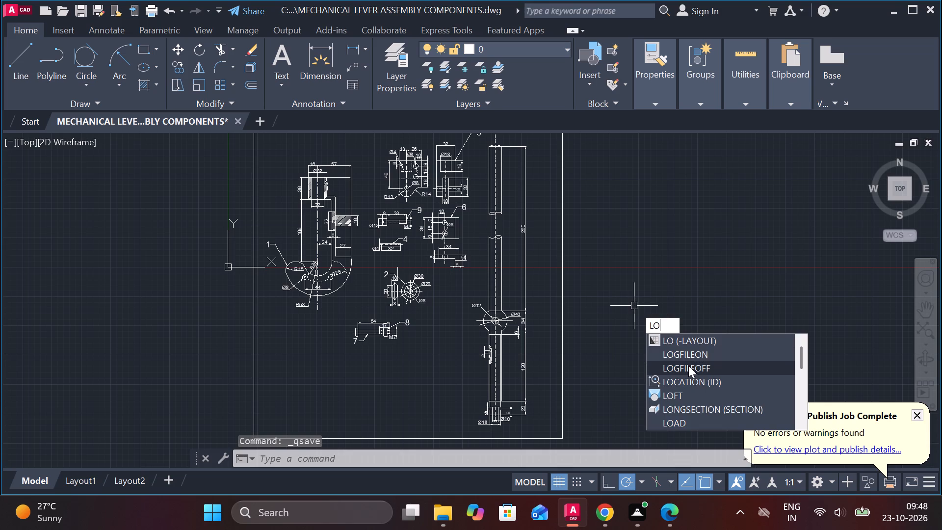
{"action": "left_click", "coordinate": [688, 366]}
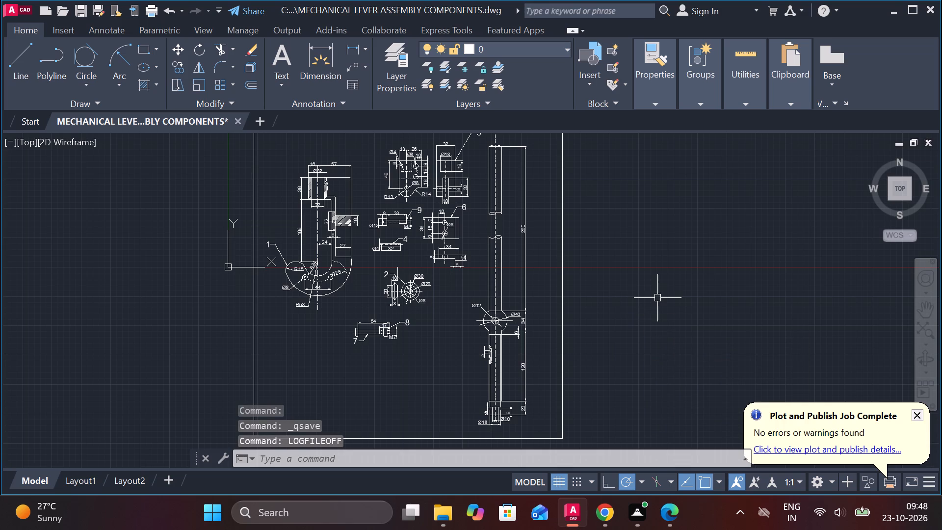
Save the drawing again under its current name.
{"action": "key", "text": "ctrl+s"}
Start a plot of the model with the DWG To PDF.pc3 plotter and landscape orientation.
{"action": "type", "text": "PLOT"}
{"action": "left_click", "coordinate": [695, 333]}
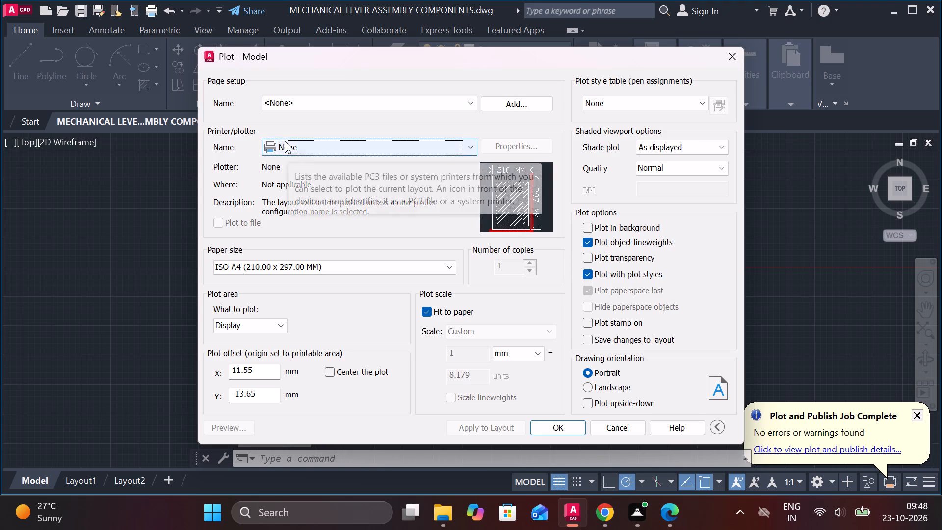
{"action": "left_click", "coordinate": [285, 141]}
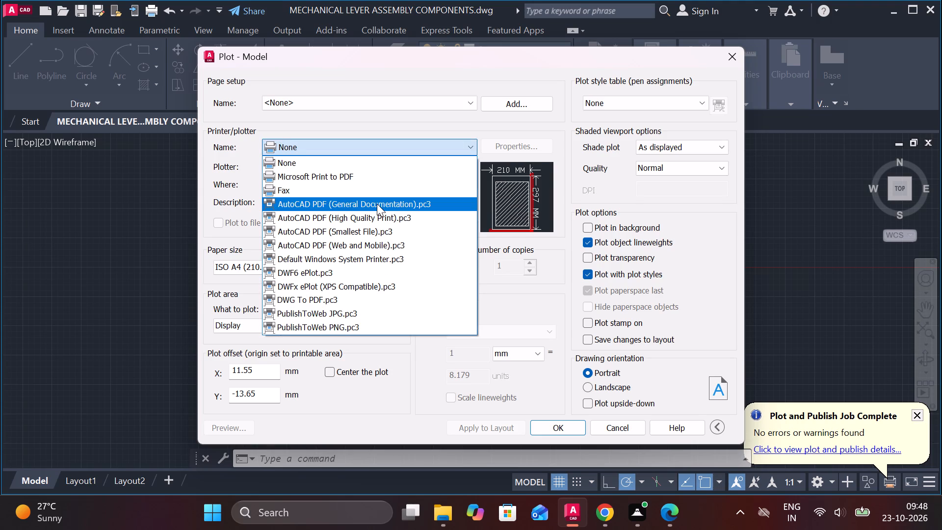
{"action": "left_click", "coordinate": [335, 302]}
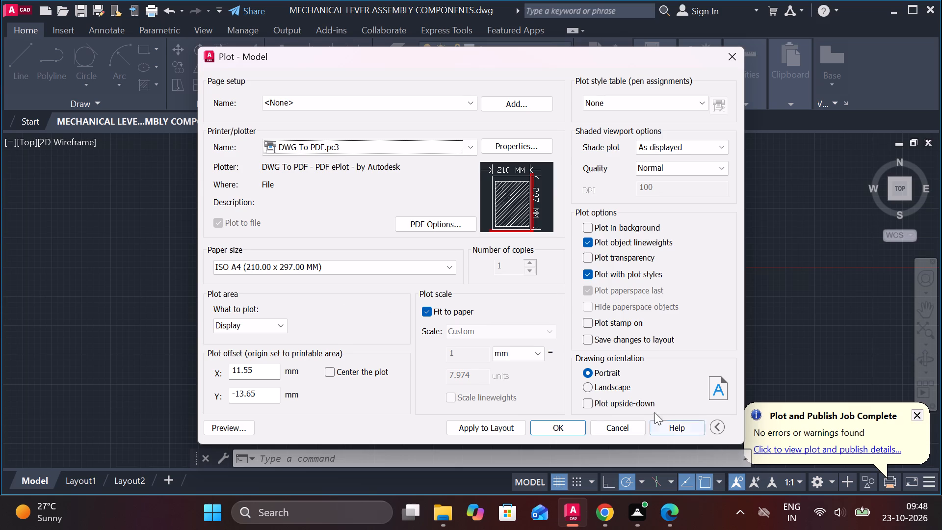
{"action": "left_click", "coordinate": [589, 388]}
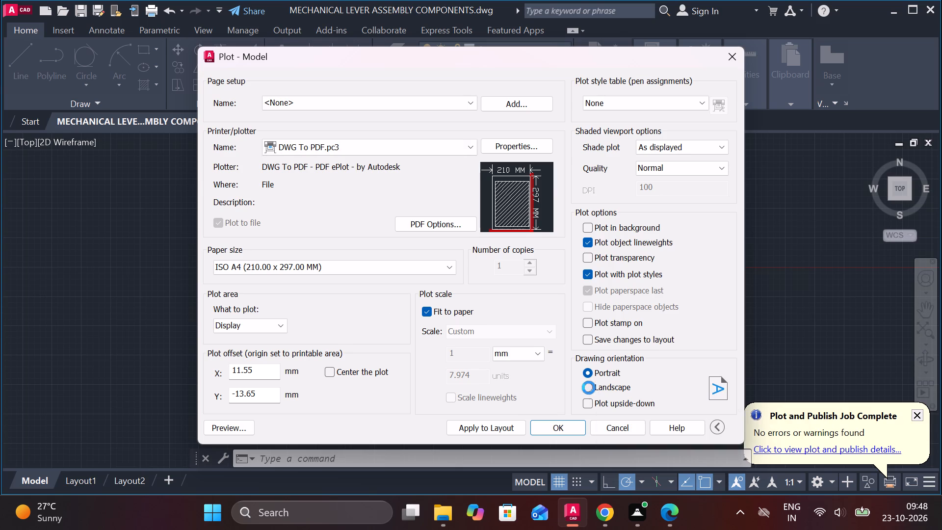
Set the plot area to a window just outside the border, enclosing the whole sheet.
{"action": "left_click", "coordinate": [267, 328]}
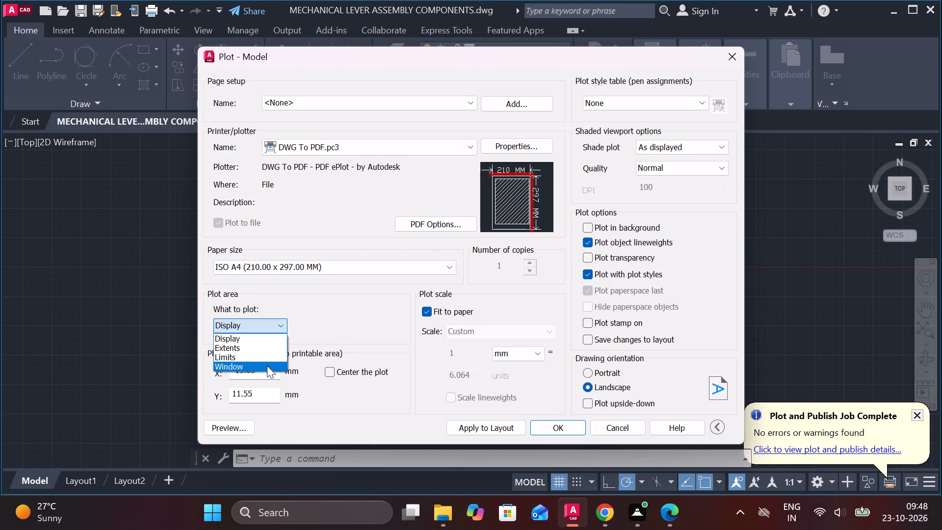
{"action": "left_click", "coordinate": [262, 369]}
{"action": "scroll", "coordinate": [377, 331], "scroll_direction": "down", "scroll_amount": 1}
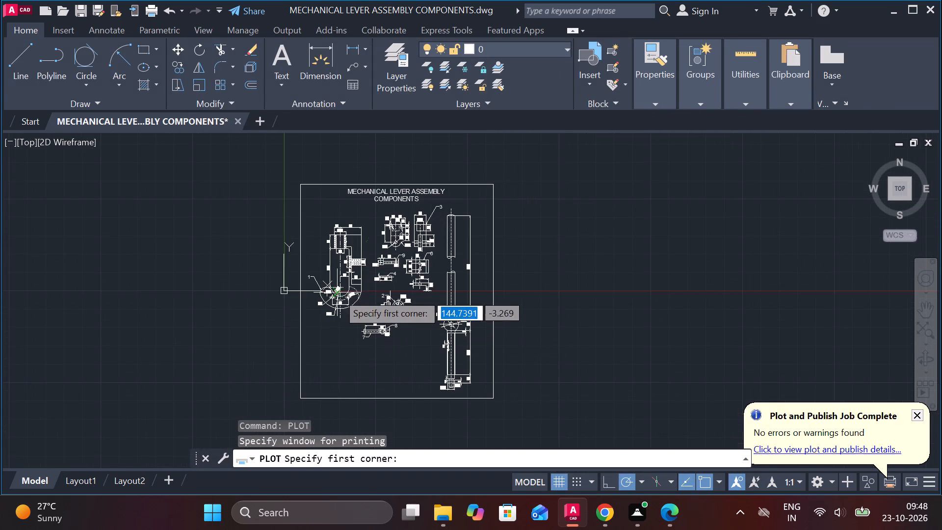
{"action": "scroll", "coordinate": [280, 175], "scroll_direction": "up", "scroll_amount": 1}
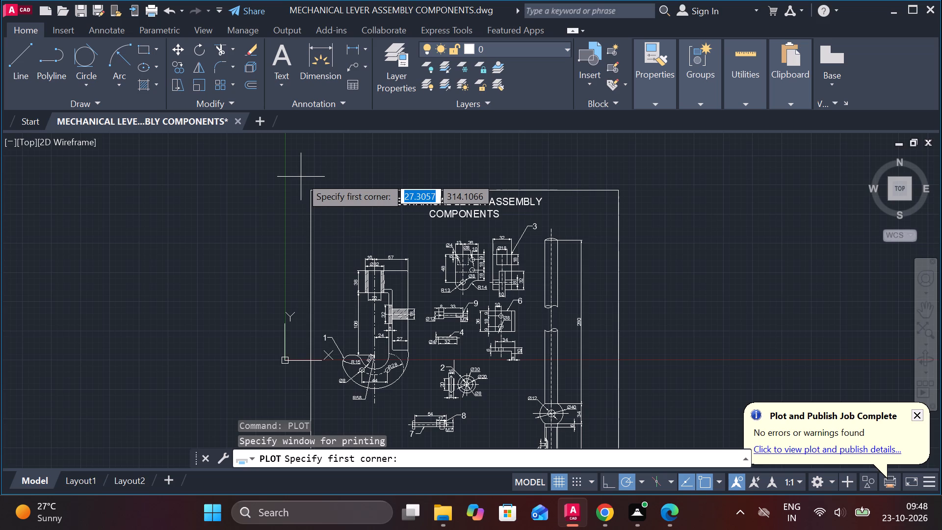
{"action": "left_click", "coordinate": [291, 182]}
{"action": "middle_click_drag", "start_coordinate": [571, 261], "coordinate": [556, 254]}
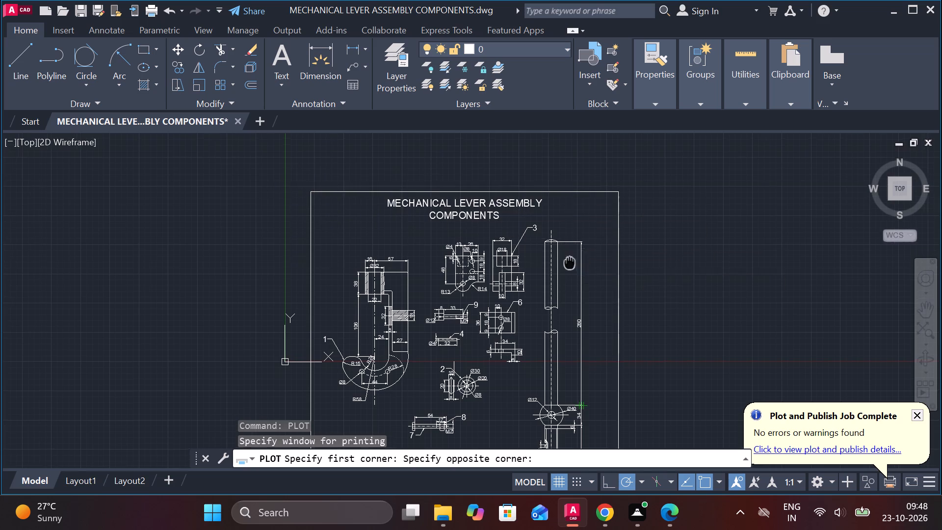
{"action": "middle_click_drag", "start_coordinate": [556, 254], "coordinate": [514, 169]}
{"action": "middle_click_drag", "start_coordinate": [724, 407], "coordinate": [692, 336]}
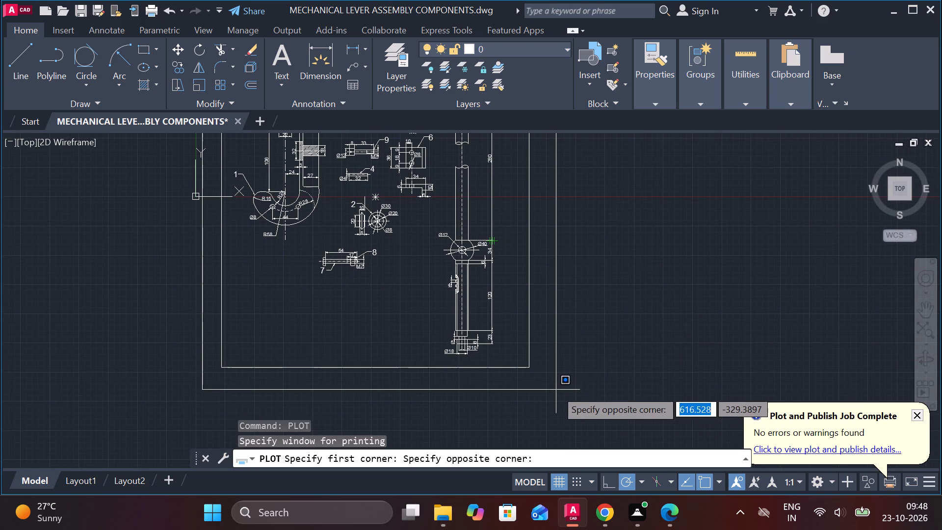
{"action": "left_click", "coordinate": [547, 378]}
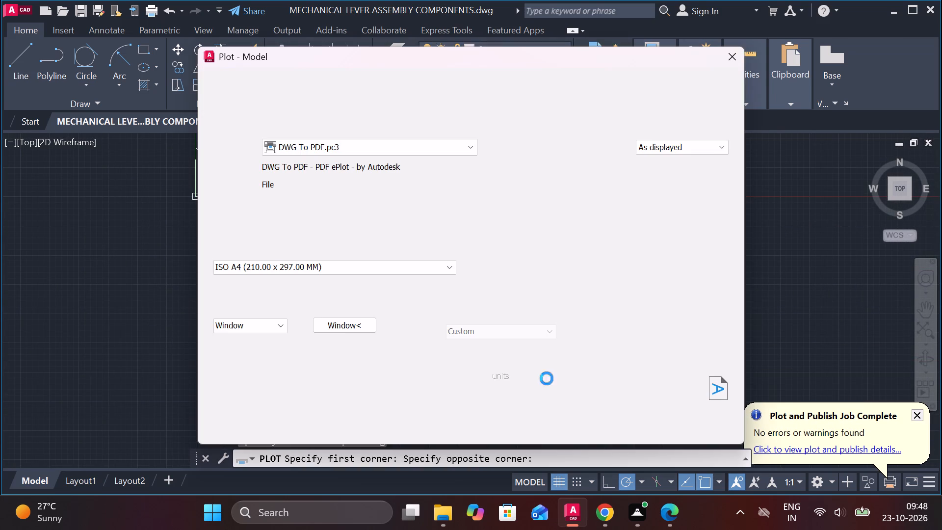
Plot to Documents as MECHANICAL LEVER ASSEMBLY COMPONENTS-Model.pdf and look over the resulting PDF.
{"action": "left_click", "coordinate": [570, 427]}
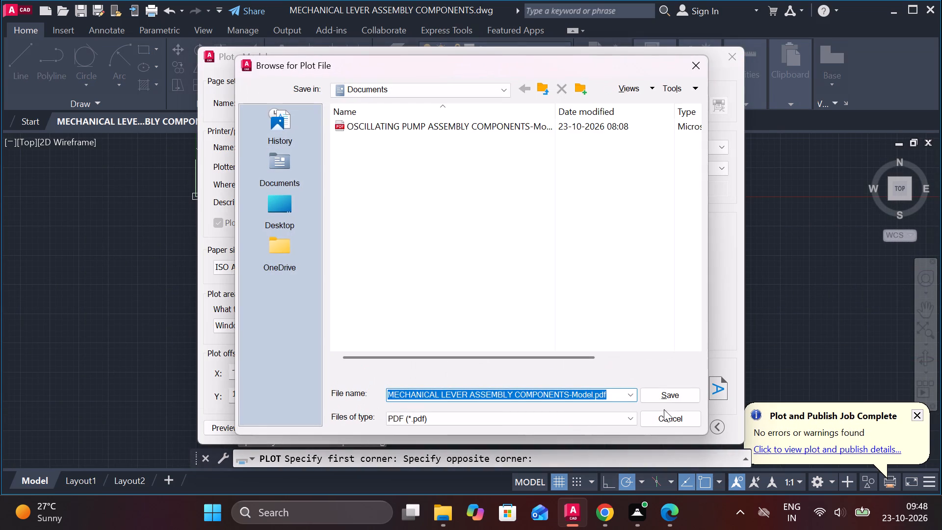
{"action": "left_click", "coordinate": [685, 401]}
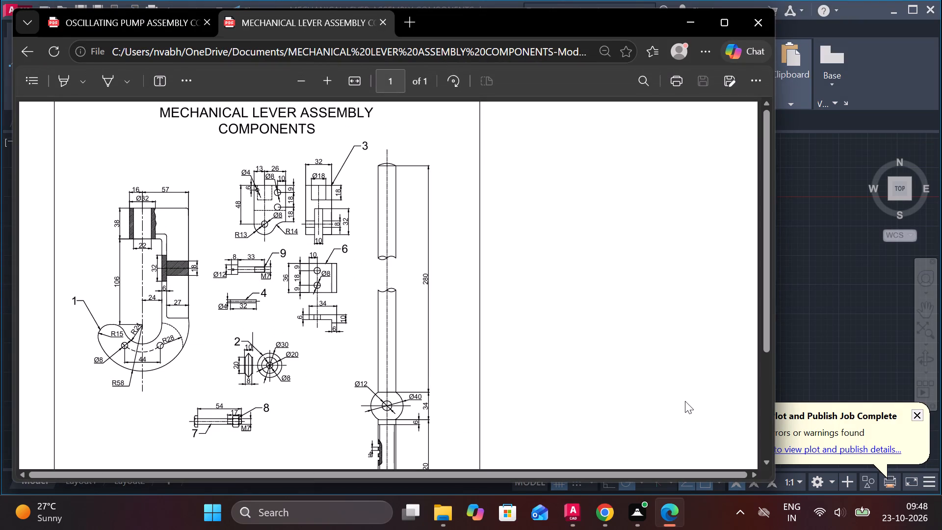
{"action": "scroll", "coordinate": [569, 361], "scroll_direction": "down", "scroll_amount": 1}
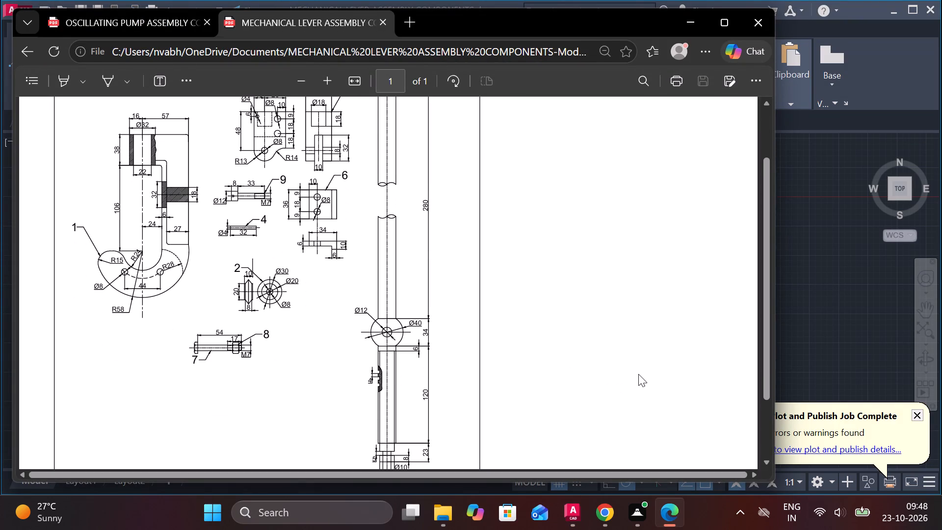
Switch back to AutoCAD and hatch the lens-shaped areas on both break lines of the long lever rod.
{"action": "left_click", "coordinate": [811, 295]}
{"action": "scroll", "coordinate": [573, 279], "scroll_direction": "up", "scroll_amount": 1}
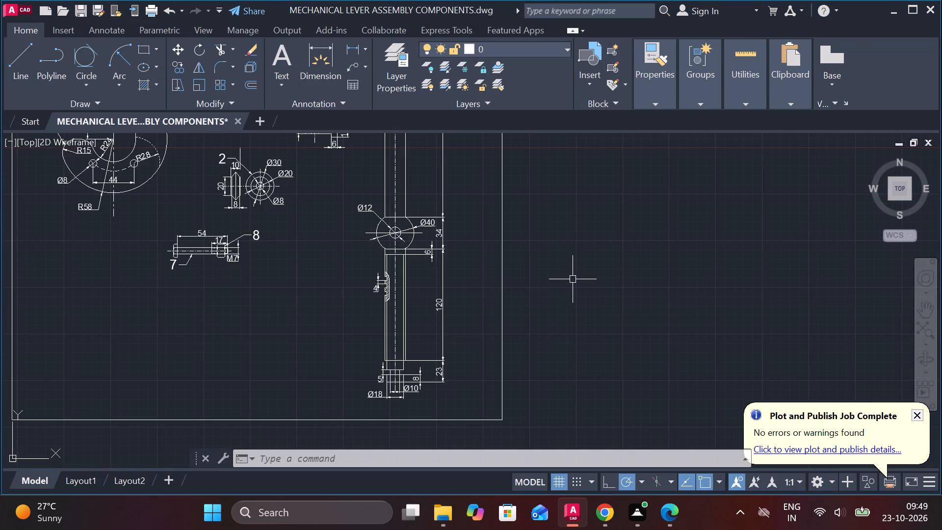
{"action": "middle_click_drag", "start_coordinate": [602, 288], "coordinate": [644, 371]}
{"action": "left_click", "coordinate": [137, 86]}
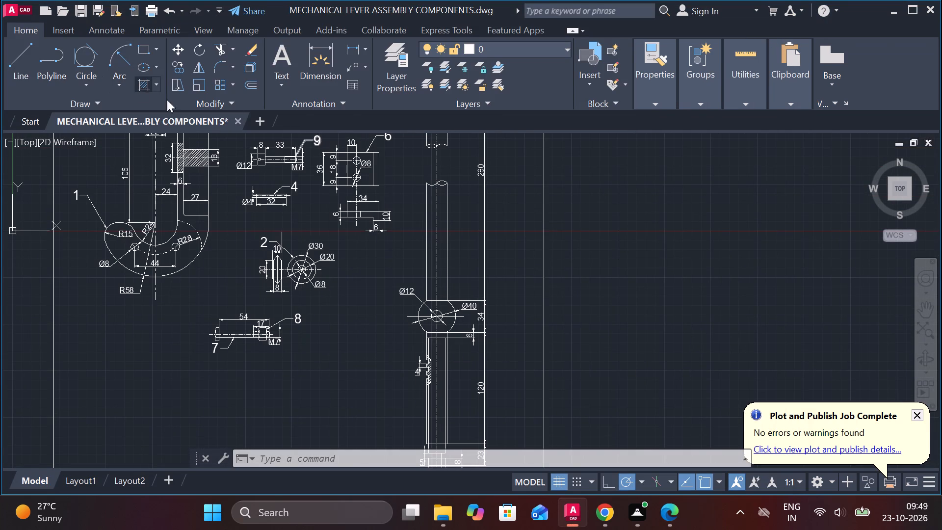
{"action": "scroll", "coordinate": [457, 194], "scroll_direction": "up", "scroll_amount": 2}
{"action": "left_click", "coordinate": [429, 178]}
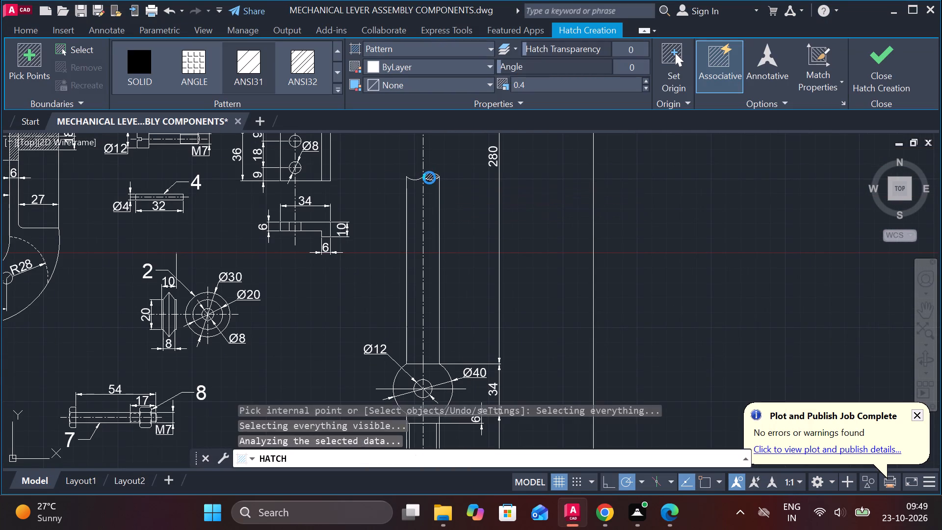
{"action": "middle_click_drag", "start_coordinate": [437, 178], "coordinate": [441, 214]}
{"action": "left_click", "coordinate": [416, 156]}
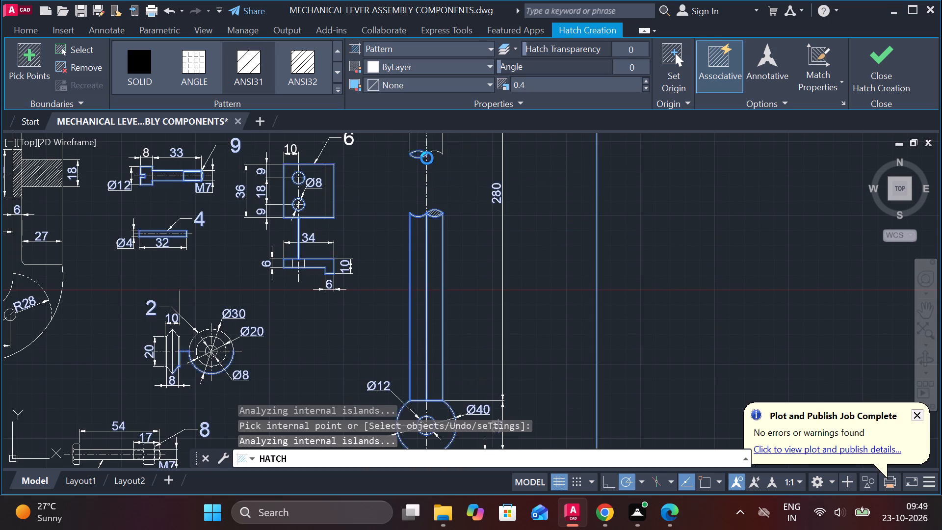
{"action": "key", "text": "ctrl+z"}
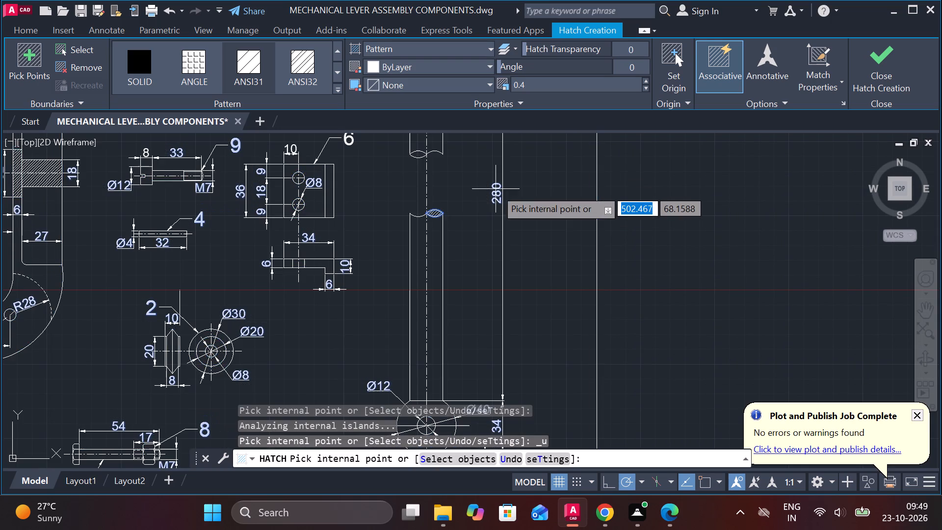
{"action": "scroll", "coordinate": [412, 163], "scroll_direction": "up", "scroll_amount": 3}
{"action": "middle_click_drag", "start_coordinate": [423, 161], "coordinate": [417, 288]}
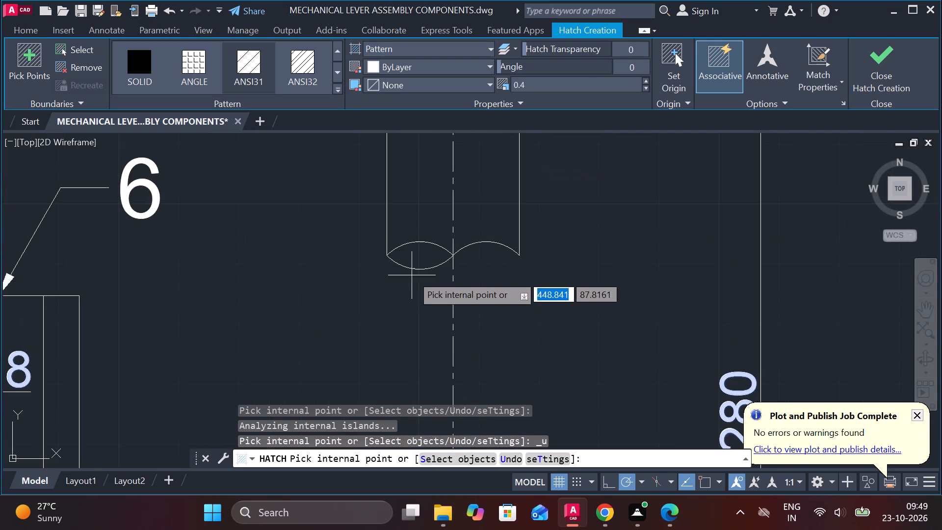
{"action": "left_click", "coordinate": [419, 253]}
{"action": "scroll", "coordinate": [424, 254], "scroll_direction": "down", "scroll_amount": 3}
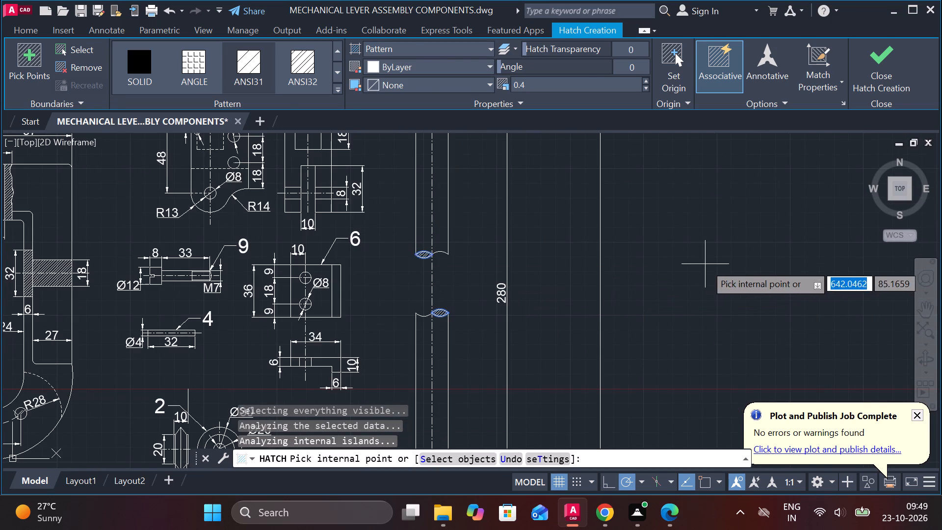
{"action": "key", "text": "Escape"}
{"action": "scroll", "coordinate": [656, 279], "scroll_direction": "down", "scroll_amount": 1}
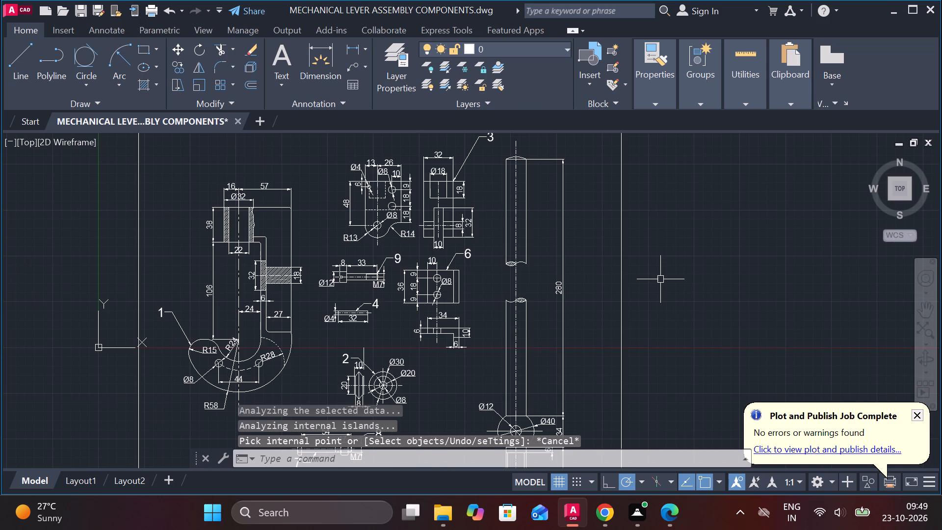
Save the drawing under its current name.
{"action": "key", "text": "ctrl+s"}
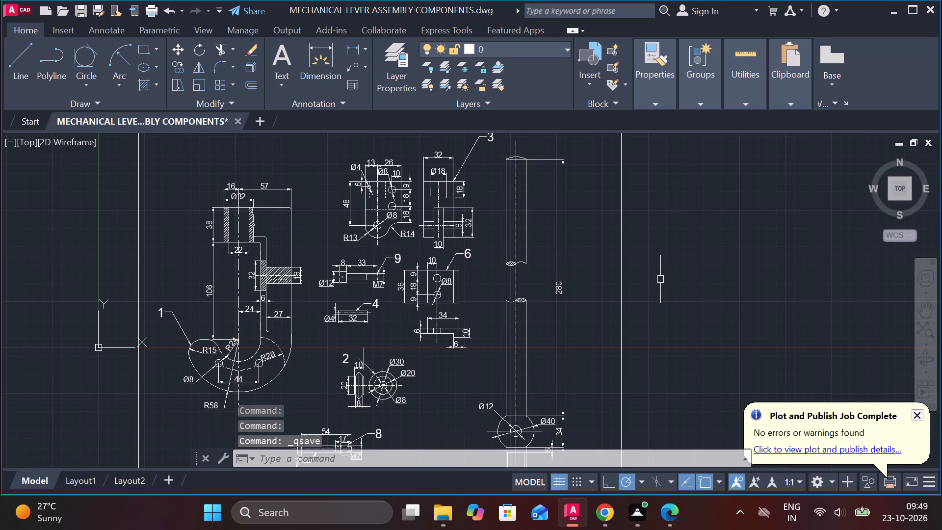
Start a new plot of the model with the DWG To PDF.pc3 plotter and landscape orientation.
{"action": "type", "text": "PLOT"}
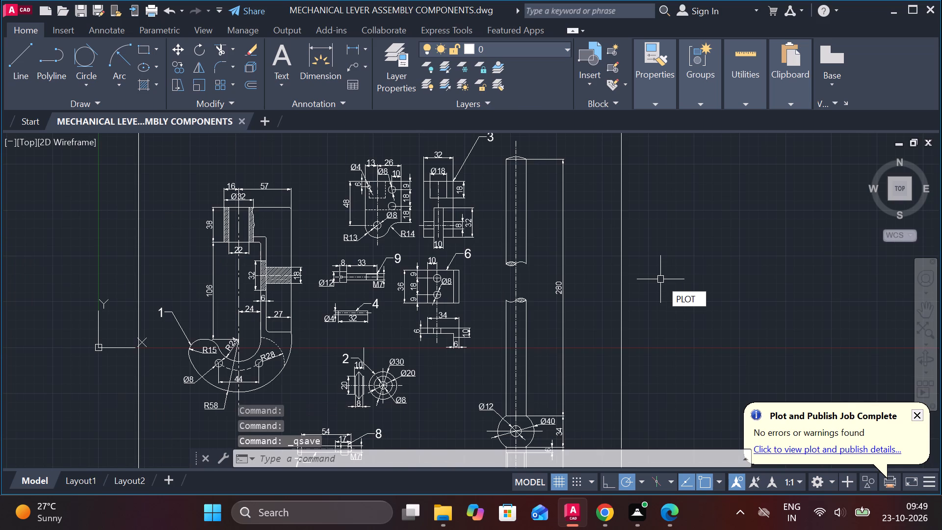
{"action": "left_click", "coordinate": [693, 317]}
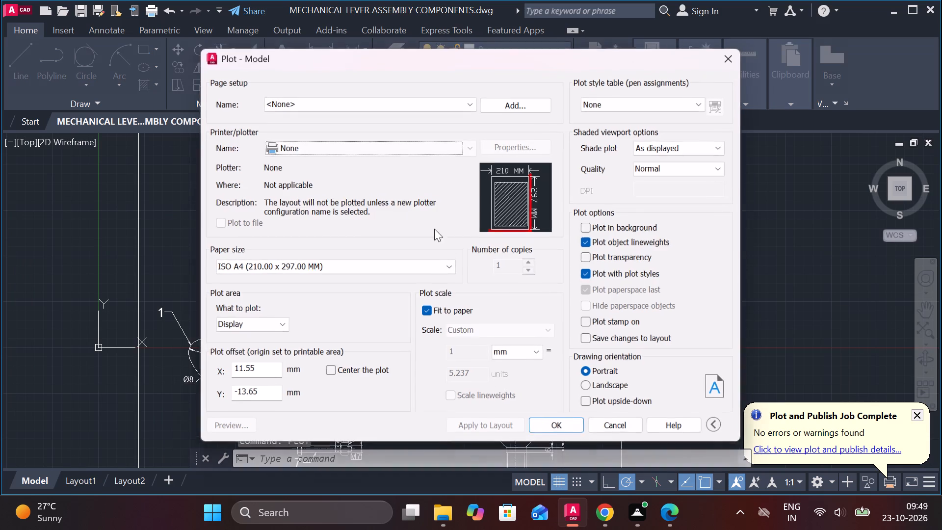
{"action": "left_click", "coordinate": [375, 147]}
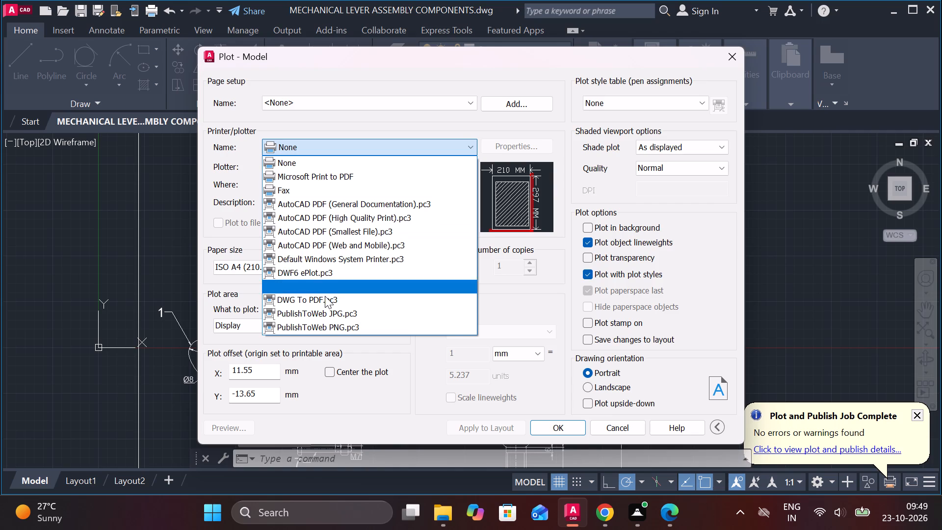
{"action": "left_click", "coordinate": [323, 301]}
{"action": "left_click", "coordinate": [584, 384]}
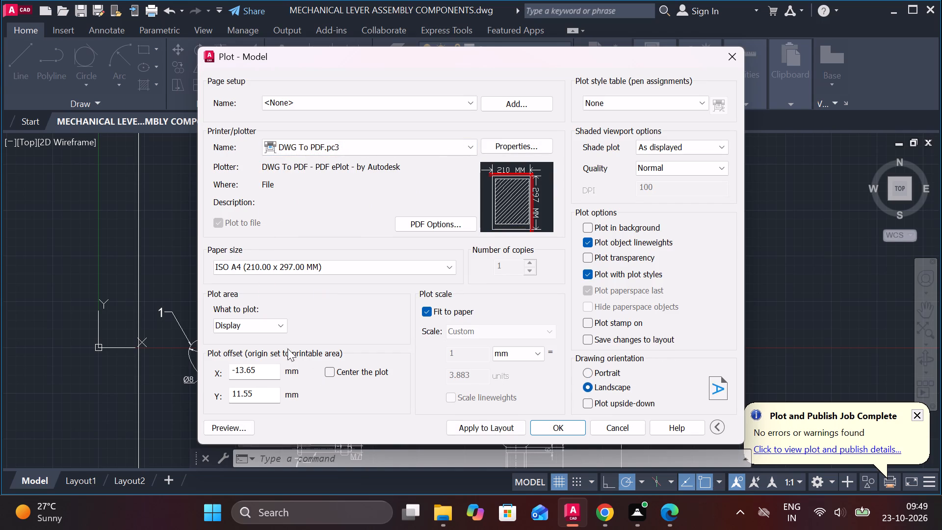
Set the plot area to a window slightly outside the border's upper-left and lower-right corners, enclosing the full sheet.
{"action": "left_click", "coordinate": [265, 325]}
{"action": "left_click", "coordinate": [238, 366]}
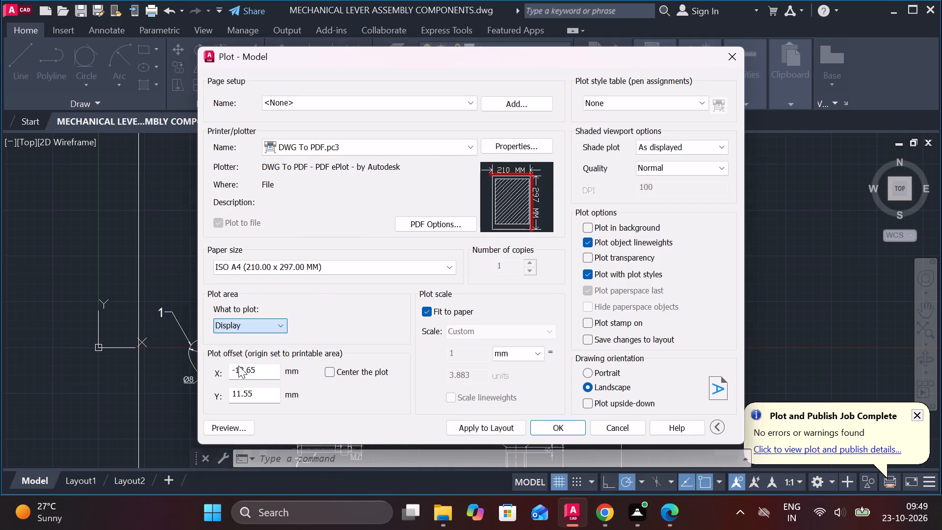
{"action": "scroll", "coordinate": [489, 349], "scroll_direction": "down", "scroll_amount": 3}
{"action": "scroll", "coordinate": [382, 275], "scroll_direction": "up", "scroll_amount": 3}
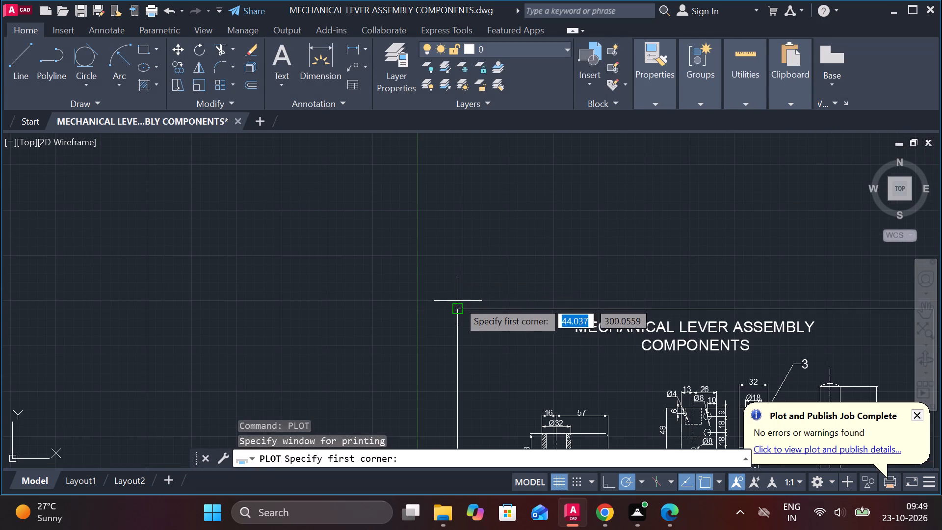
{"action": "scroll", "coordinate": [442, 298], "scroll_direction": "up", "scroll_amount": 2}
{"action": "left_click", "coordinate": [433, 289]}
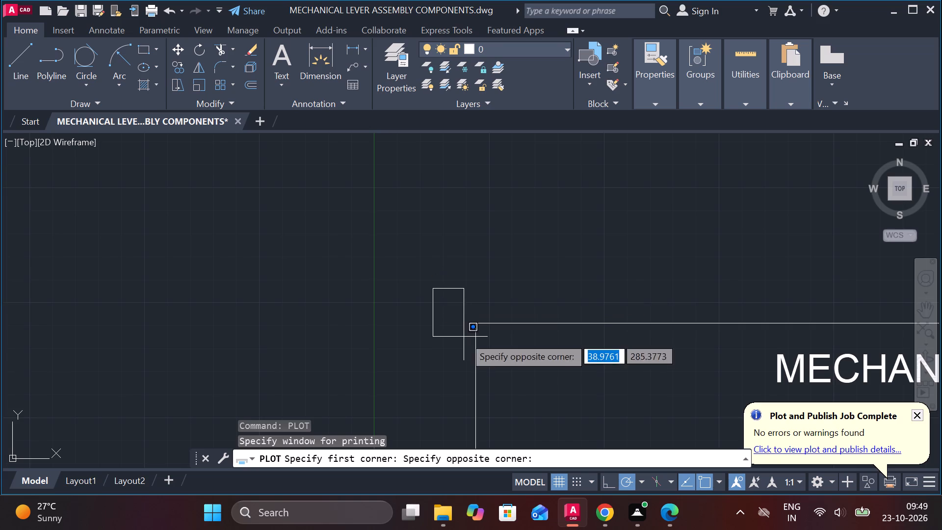
{"action": "middle_click_drag", "start_coordinate": [479, 346], "coordinate": [389, 244]}
{"action": "scroll", "coordinate": [382, 233], "scroll_direction": "down", "scroll_amount": 2}
{"action": "middle_click_drag", "start_coordinate": [428, 298], "coordinate": [364, 152]}
{"action": "scroll", "coordinate": [364, 145], "scroll_direction": "down", "scroll_amount": 2}
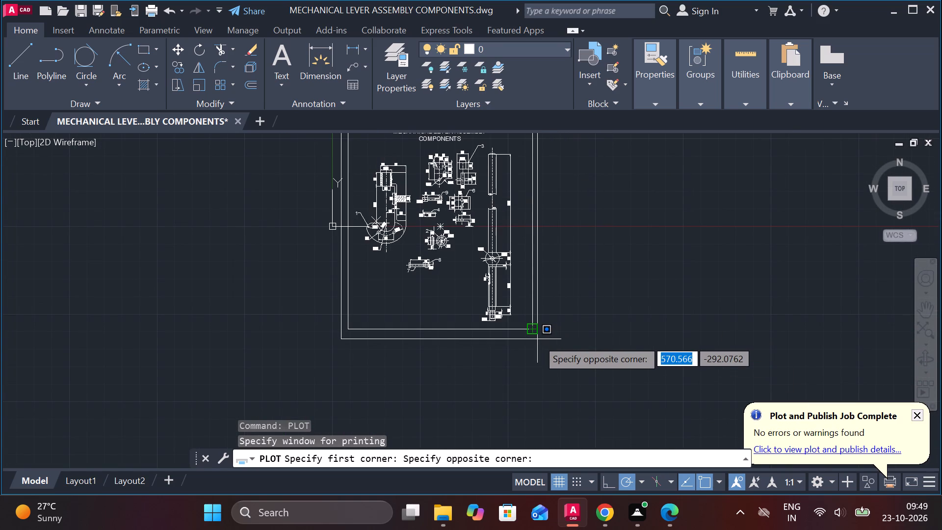
{"action": "scroll", "coordinate": [537, 339], "scroll_direction": "up", "scroll_amount": 2}
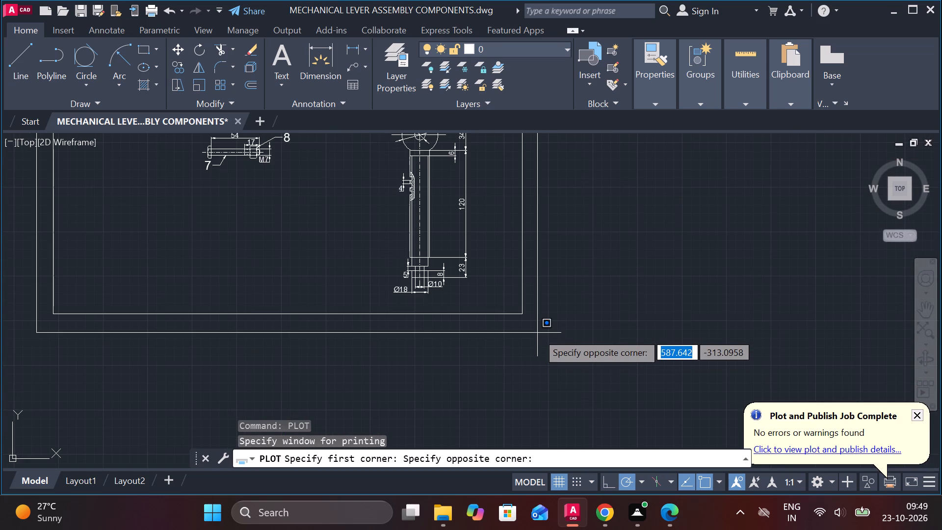
{"action": "left_click", "coordinate": [537, 333]}
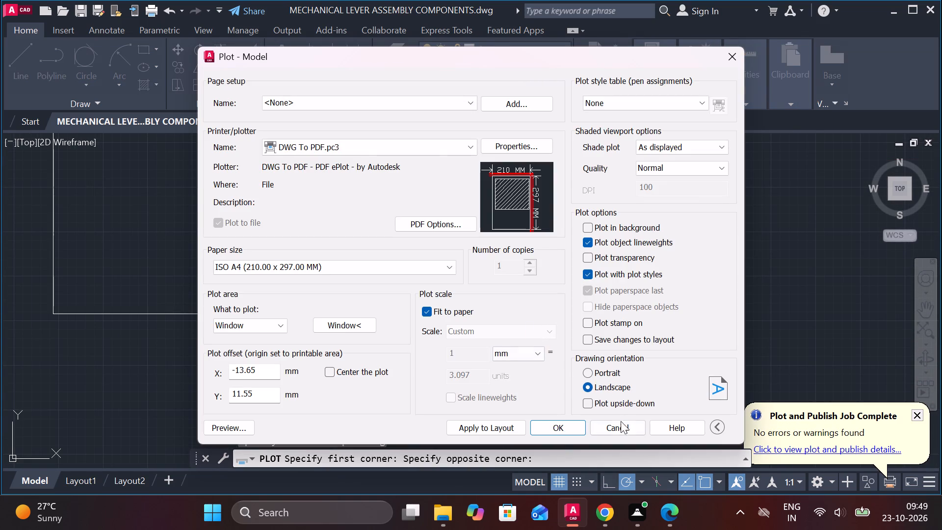
Plot to Documents as MECHANICAL LEVER ASSEMBLY COMPONENTS-Model in PDF format, replacing the existing file.
{"action": "left_click", "coordinate": [558, 433]}
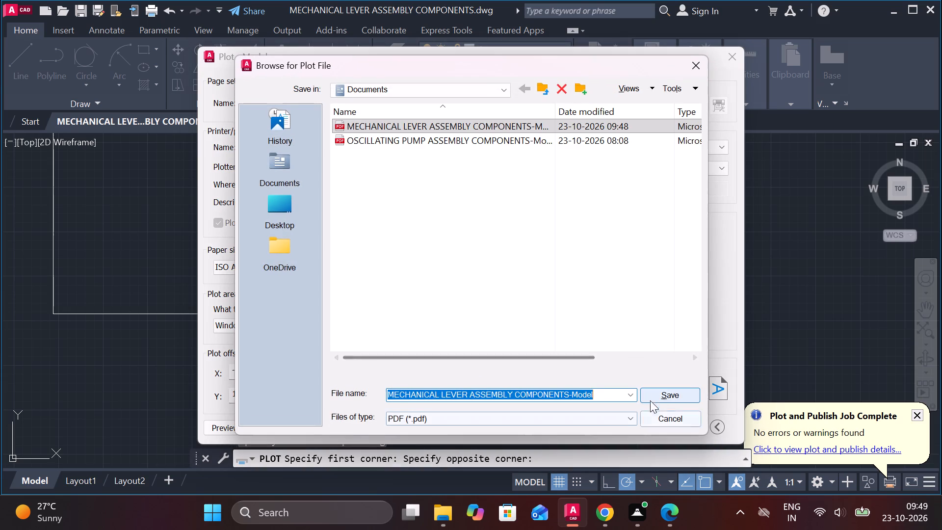
{"action": "left_click", "coordinate": [654, 391]}
{"action": "left_click", "coordinate": [522, 267]}
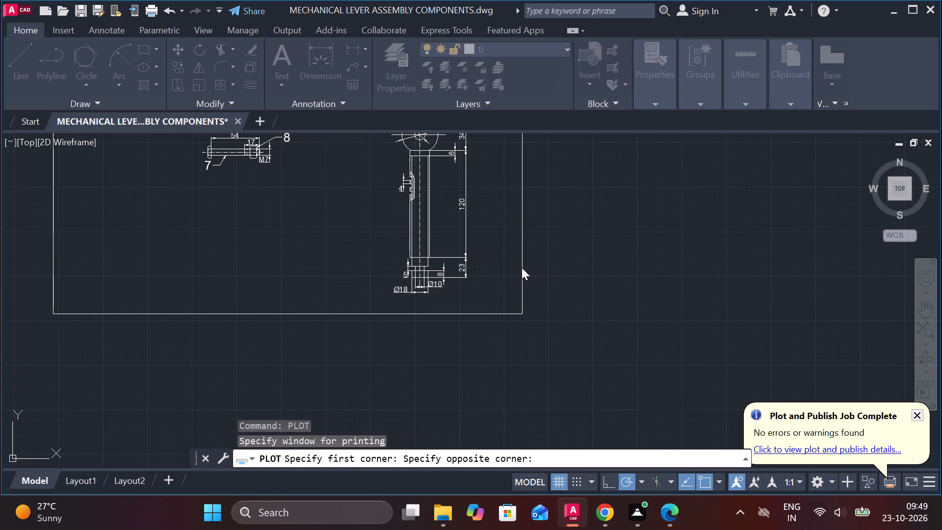